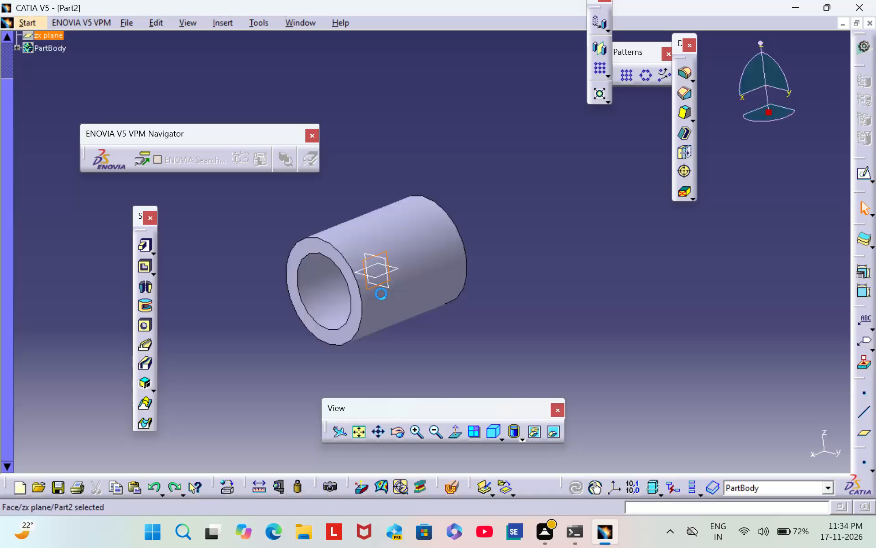
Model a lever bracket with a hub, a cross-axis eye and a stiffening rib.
Undo the existing pad of the concentric-circle sketch.
key(ctrl+z)
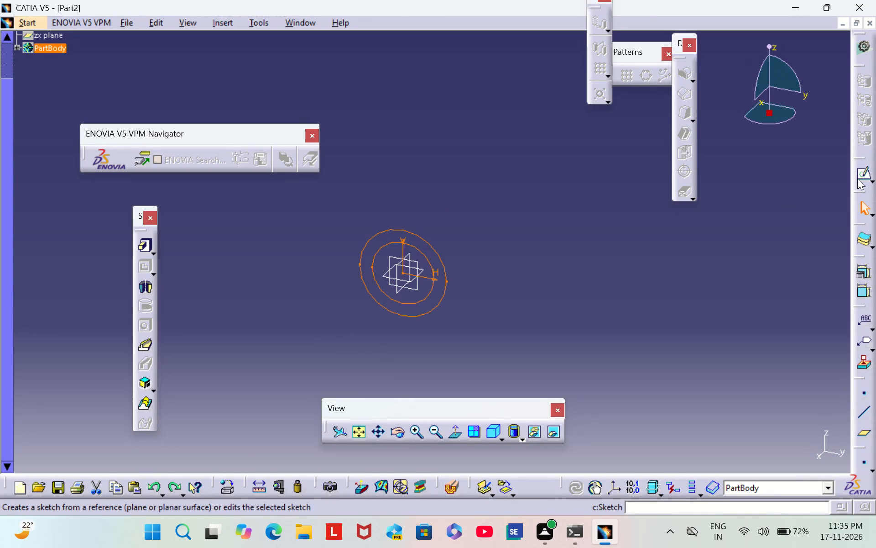
Pad the concentric-circle sketch with a length of 17.5 mm and mirrored extent.
click(148, 244)
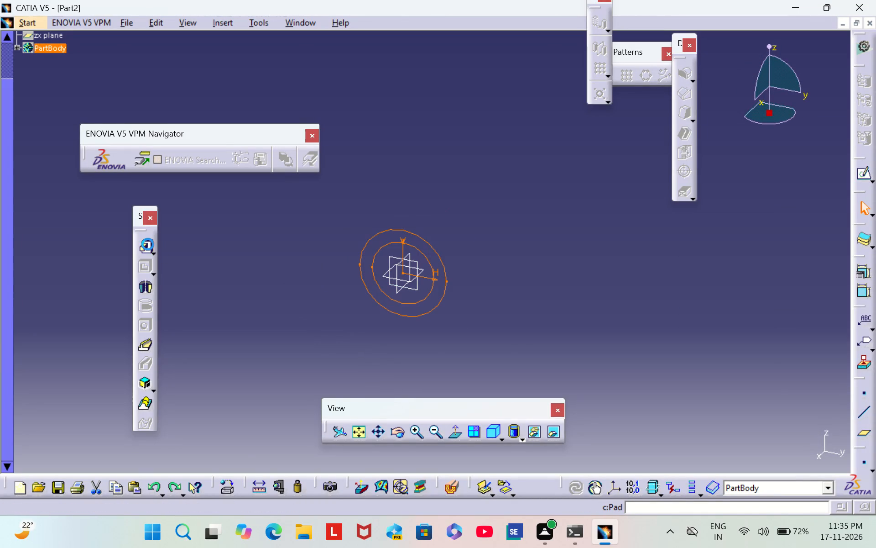
click(709, 380)
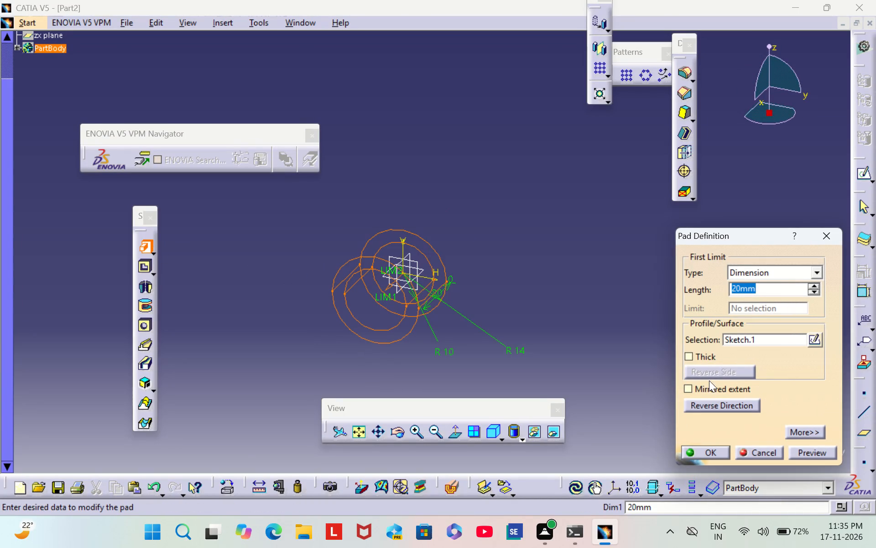
click(706, 385)
click(769, 287)
key(BackSpace)
key(BackSpace)
key(BackSpace)
key(BackSpace)
key(BackSpace)
key(BackSpace)
key(BackSpace)
key(BackSpace)
key(BackSpace)
key(BackSpace)
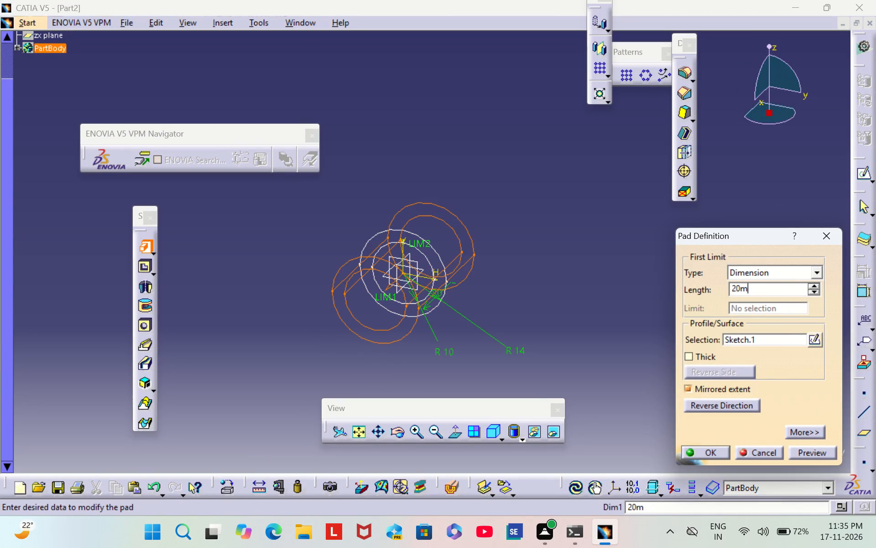
text(17.5)
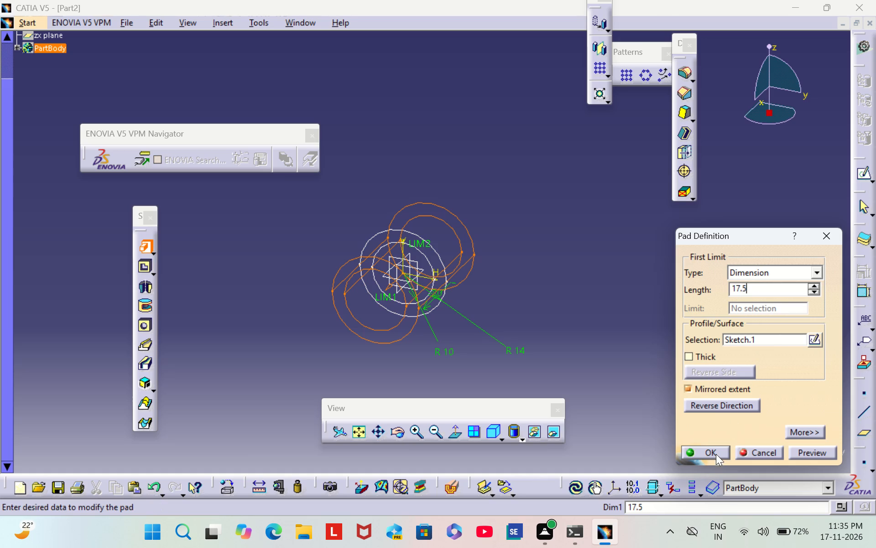
click(716, 454)
click(689, 377)
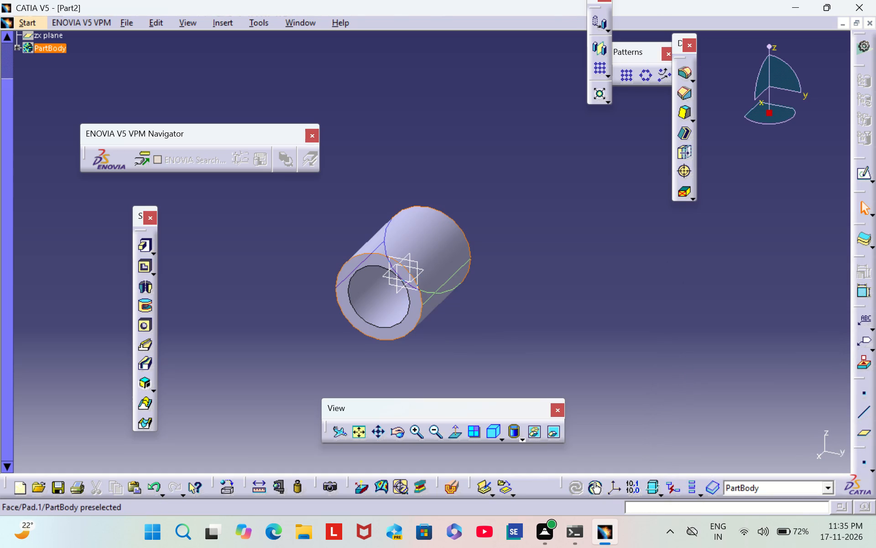
On the zx plane, sketch two concentric circles of about 8.4 mm and 4.7 mm radius, centred about 33.3 mm above the origin.
click(410, 255)
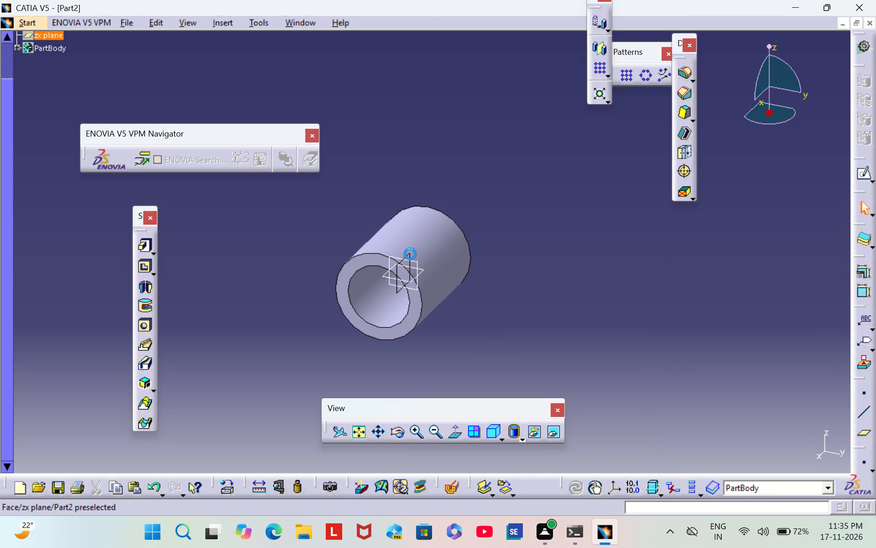
click(862, 177)
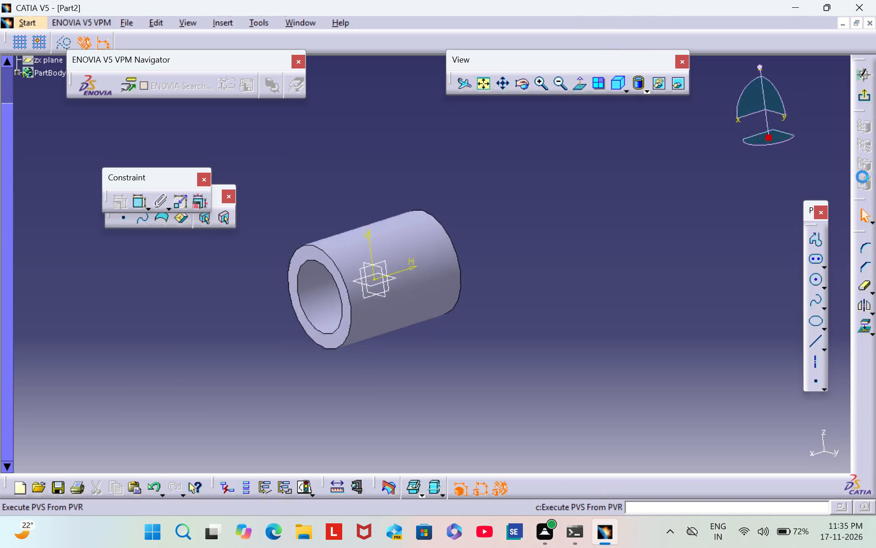
middle_drag(554, 278, 604, 308)
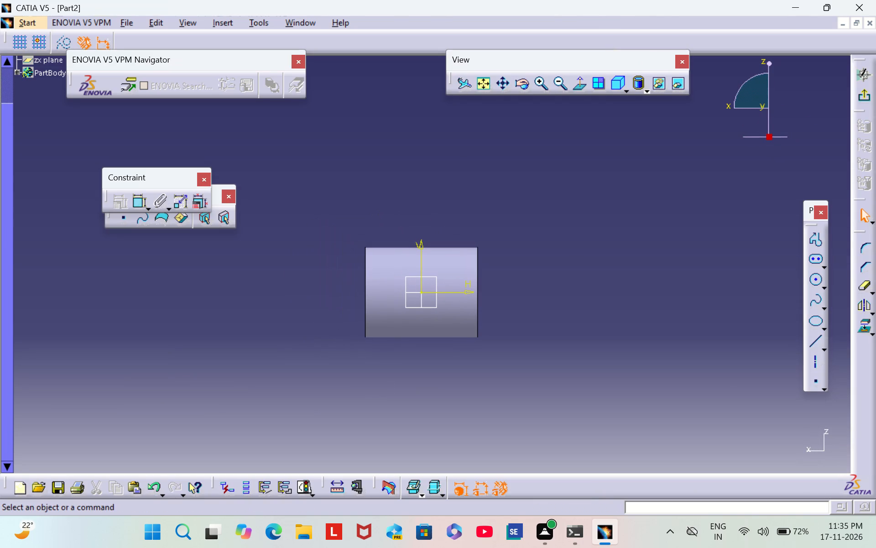
click(815, 275)
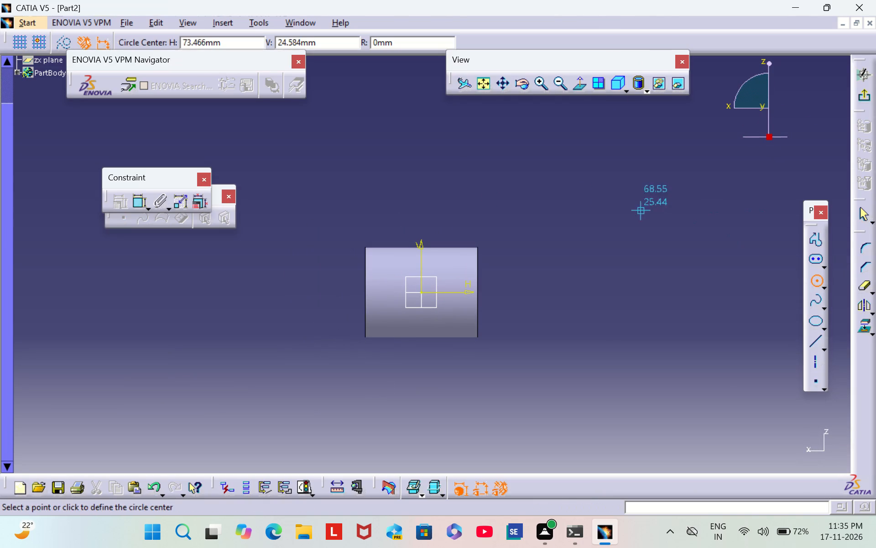
click(421, 185)
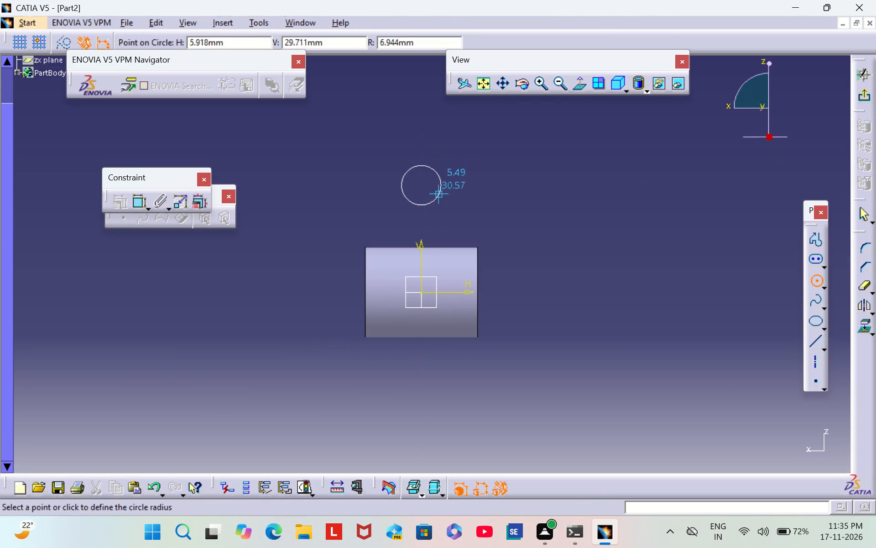
click(442, 202)
click(662, 224)
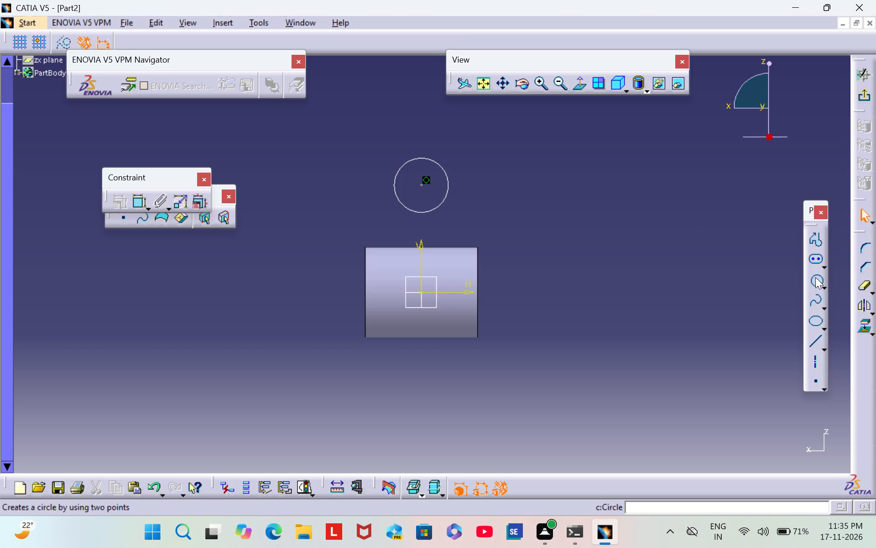
click(815, 276)
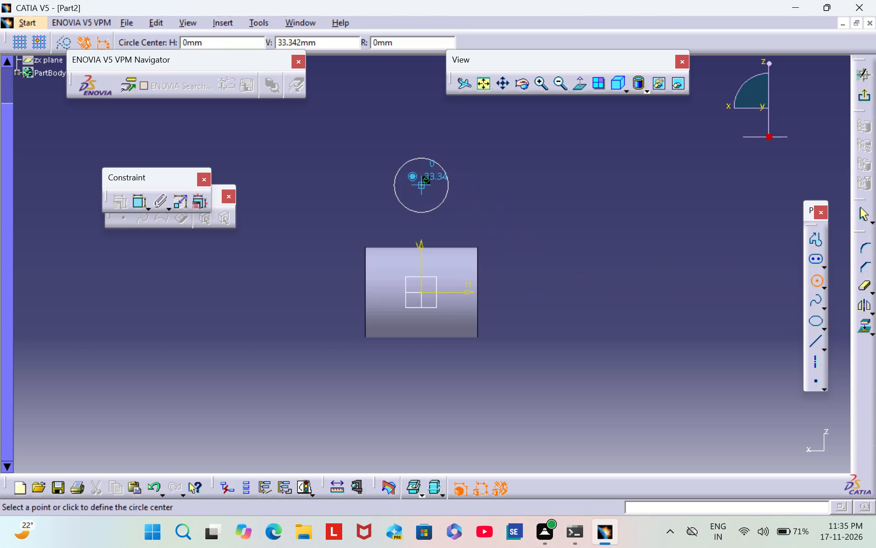
click(421, 184)
click(436, 192)
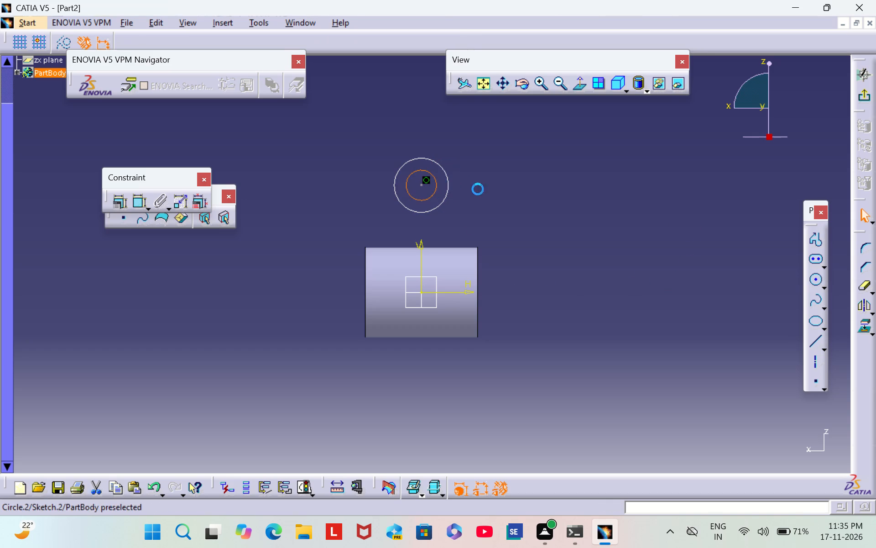
click(533, 192)
Dimension the inner circle as a diameter and set it to 9 mm.
click(140, 203)
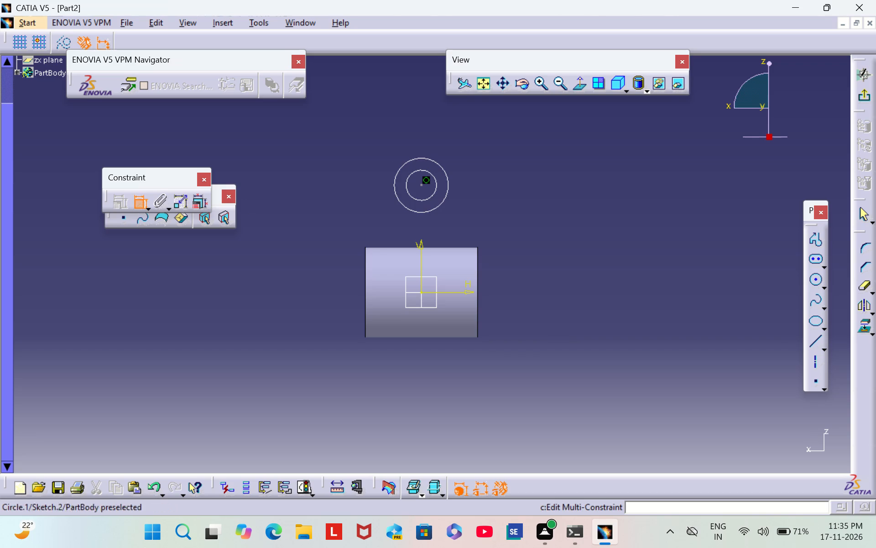
click(435, 187)
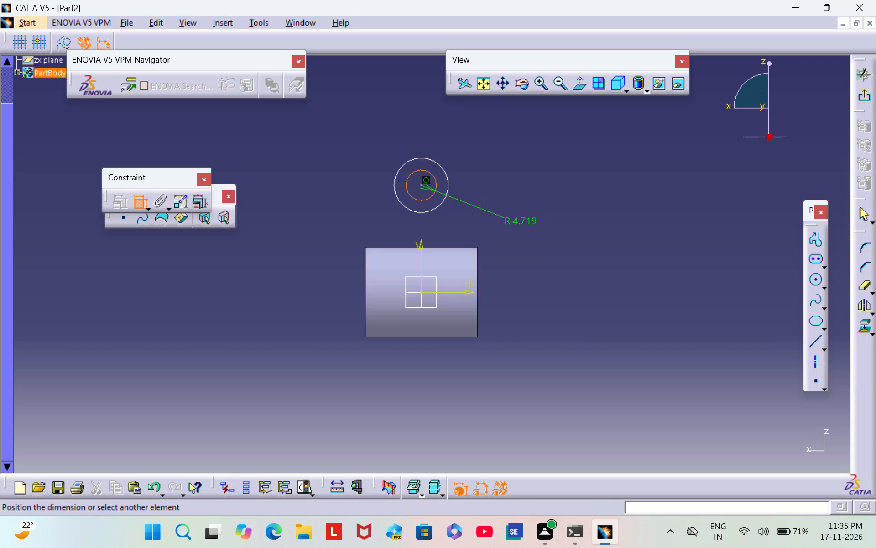
click(515, 221)
double_click(513, 217)
key(BackSpace)
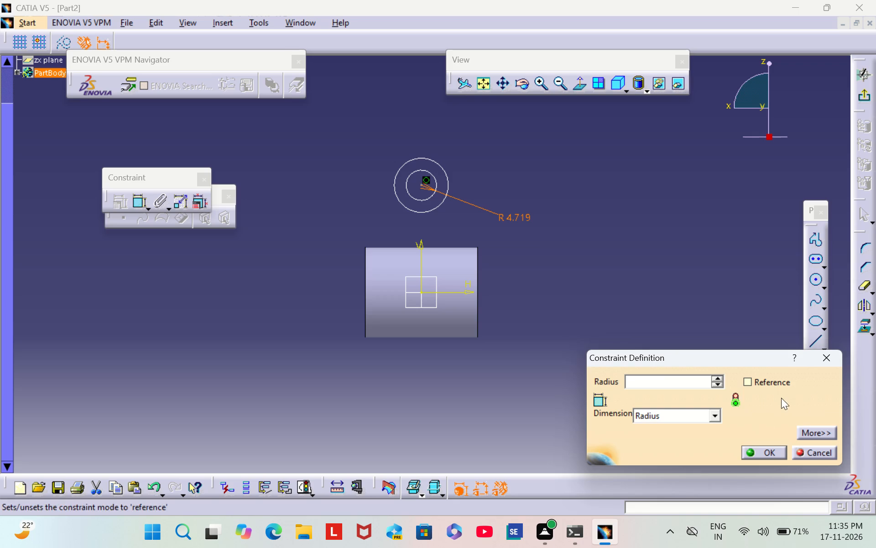
click(688, 419)
click(676, 436)
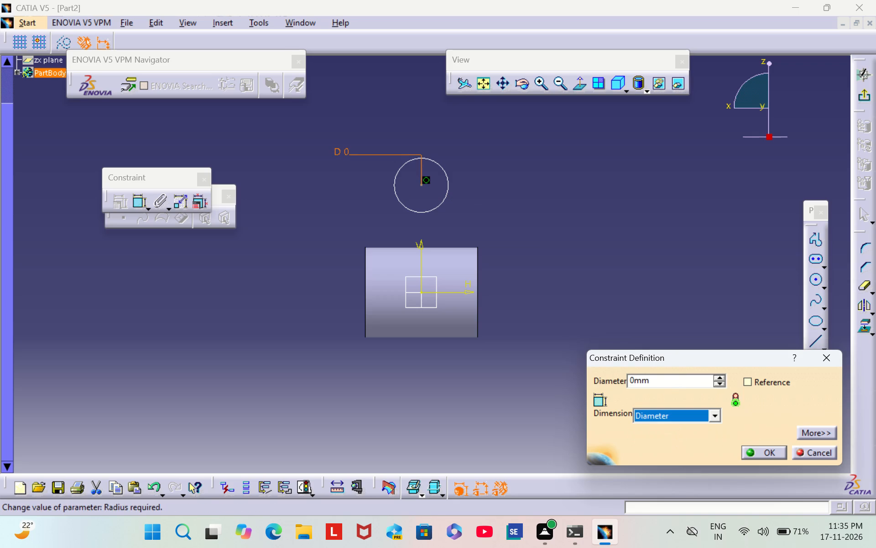
click(671, 378)
key(BackSpace)
key(BackSpace)
key(BackSpace)
key(BackSpace)
key(BackSpace)
key(BackSpace)
key(BackSpace)
key(BackSpace)
key(BackSpace)
key(BackSpace)
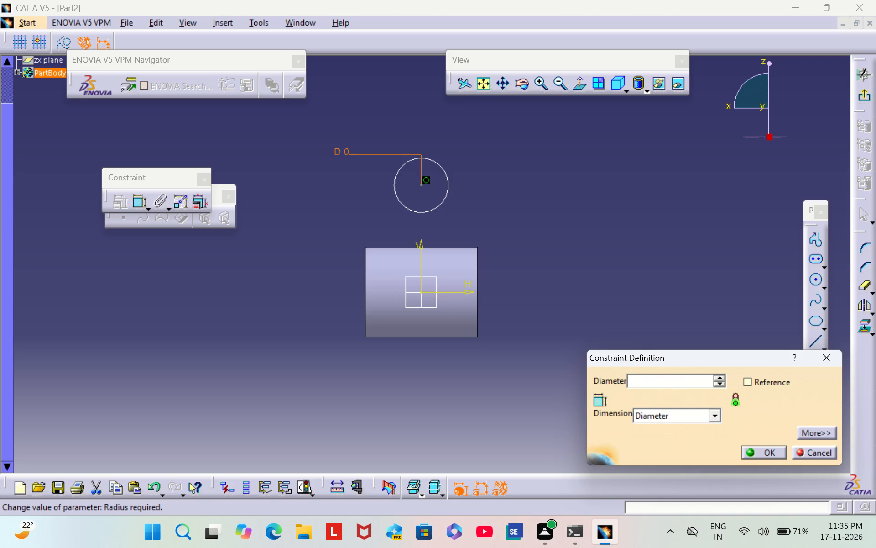
key(9)
click(760, 450)
click(627, 242)
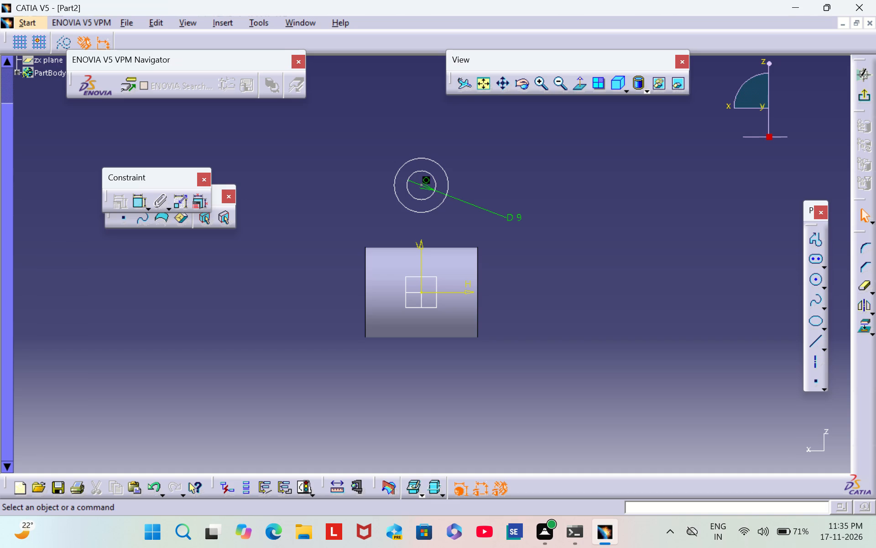
Dimension the outer circle as a radius, set it to 7.5 mm, and exit the sketch.
click(448, 182)
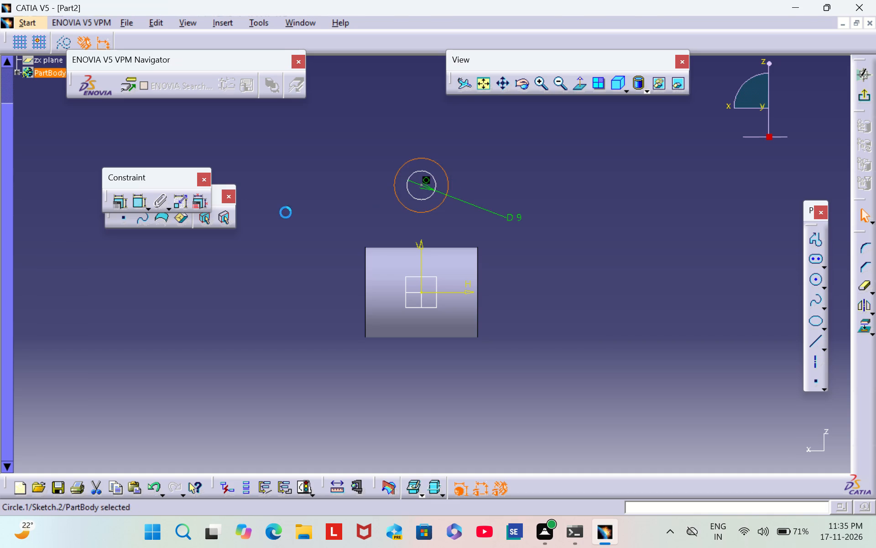
click(140, 202)
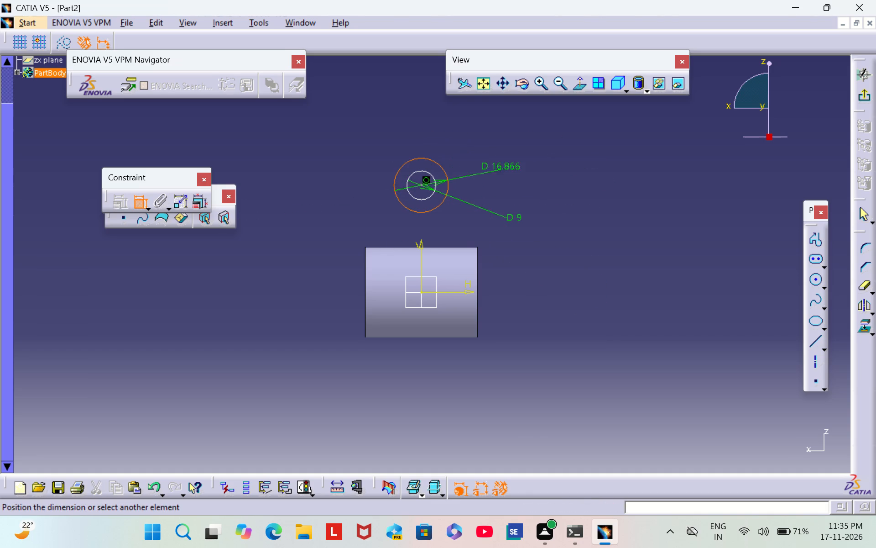
click(490, 145)
double_click(495, 143)
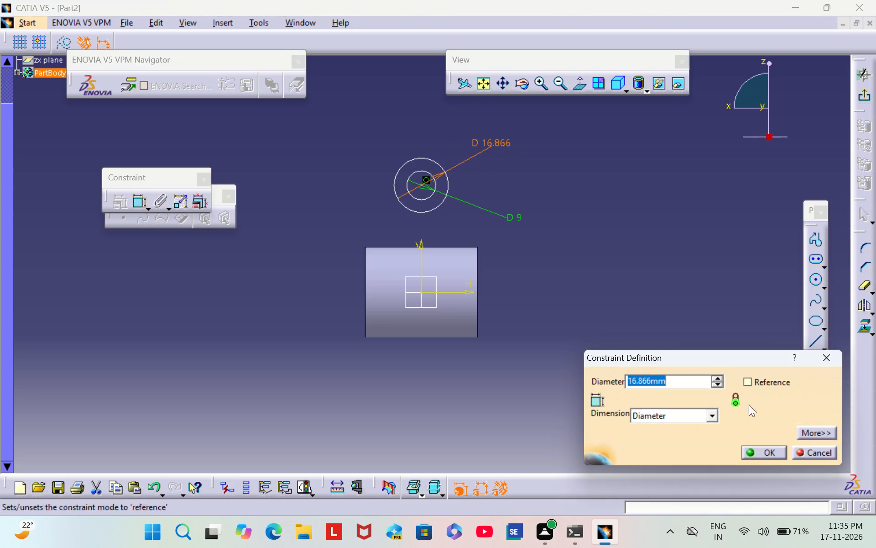
click(685, 408)
click(674, 428)
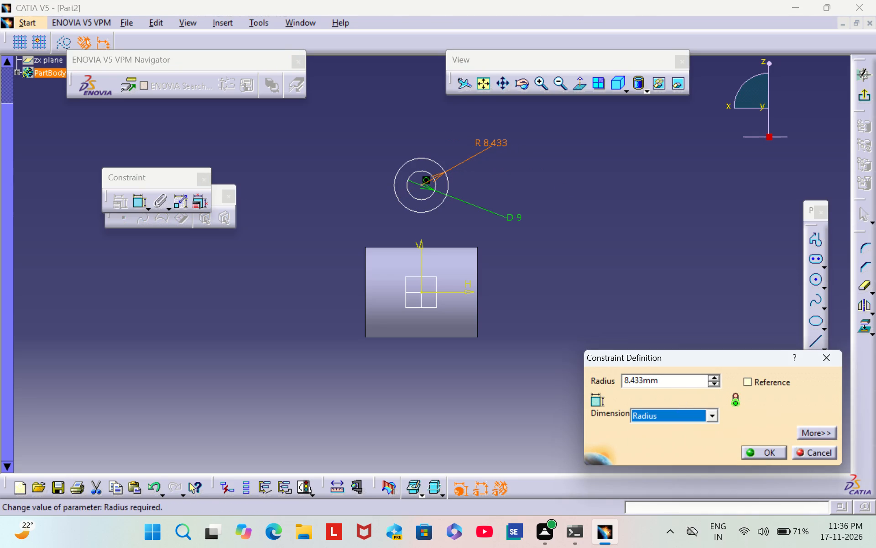
click(674, 382)
click(674, 382)
key(BackSpace)
click(674, 382)
text(7.5)
click(767, 448)
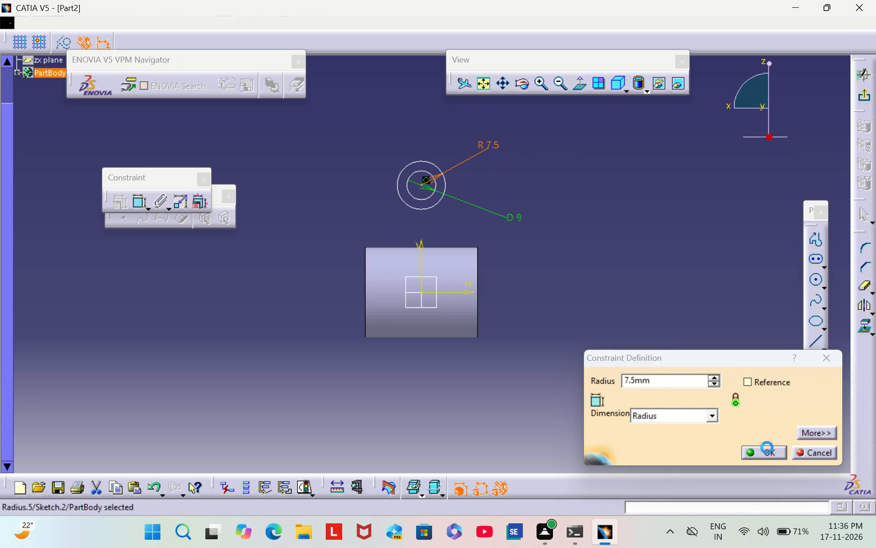
click(724, 271)
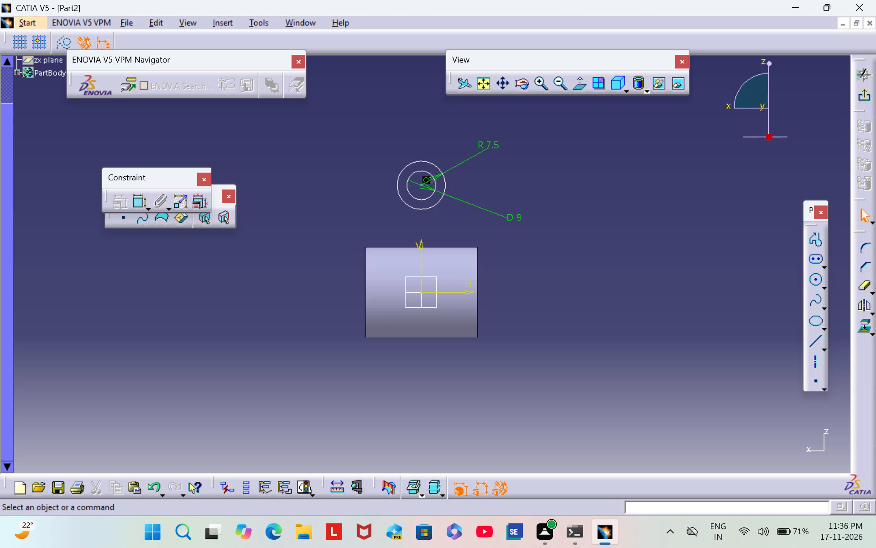
click(860, 97)
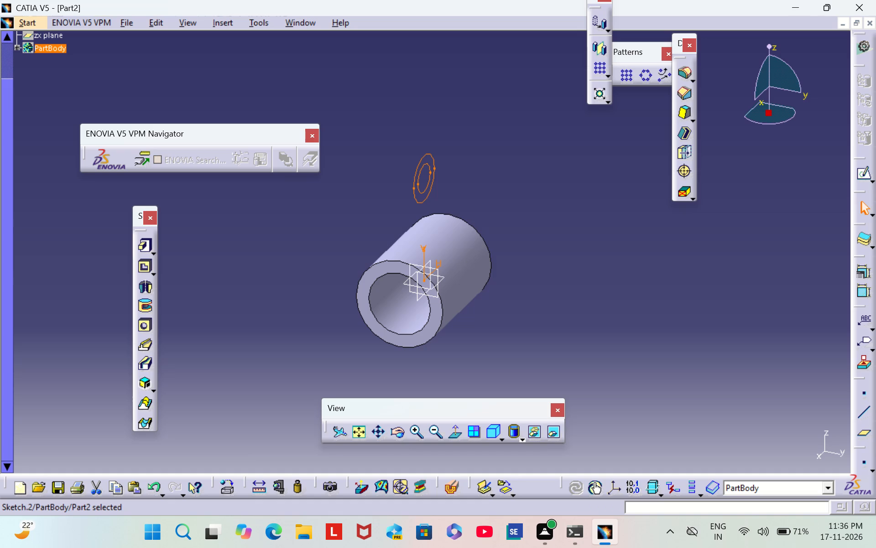
Pad the small concentric-circle sketch with a length of 9.5 mm and mirrored extent.
click(139, 250)
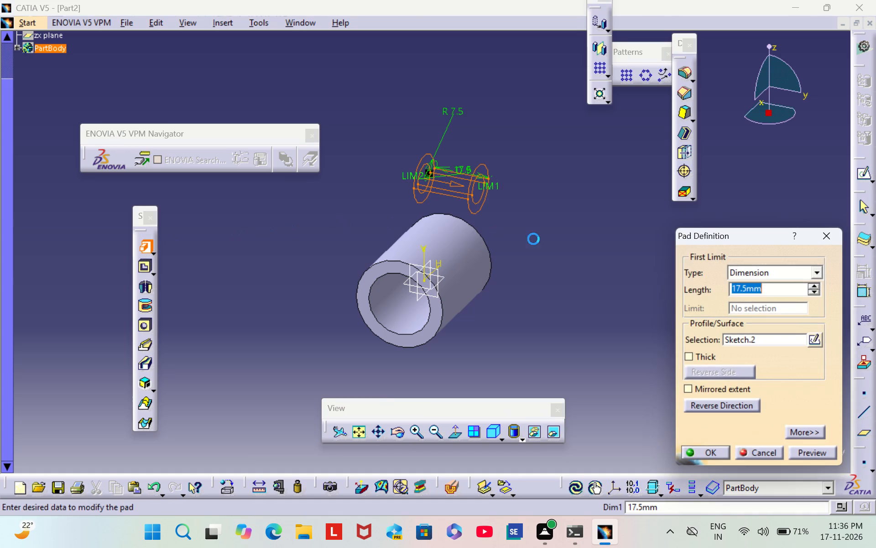
click(712, 389)
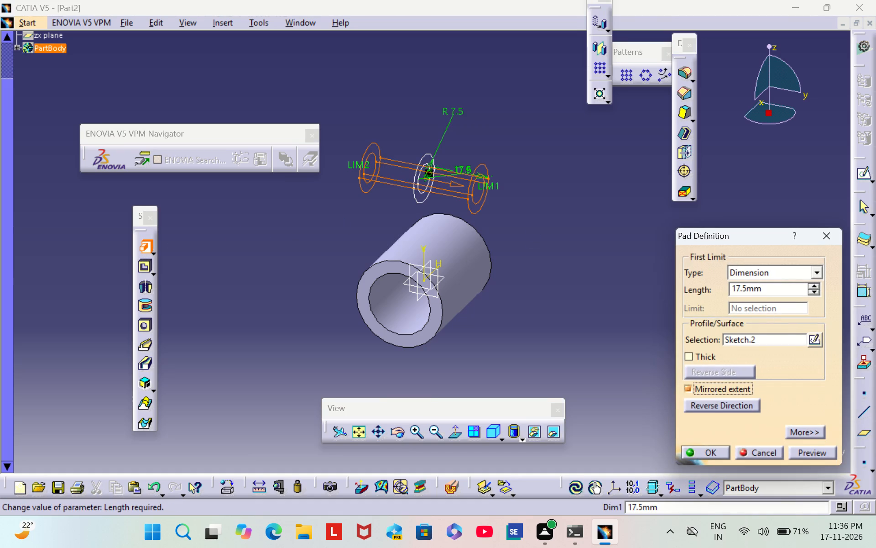
click(772, 289)
key(BackSpace)
key(BackSpace)
key(BackSpace)
key(BackSpace)
key(BackSpace)
key(BackSpace)
key(BackSpace)
key(BackSpace)
key(BackSpace)
key(BackSpace)
key(BackSpace)
key(BackSpace)
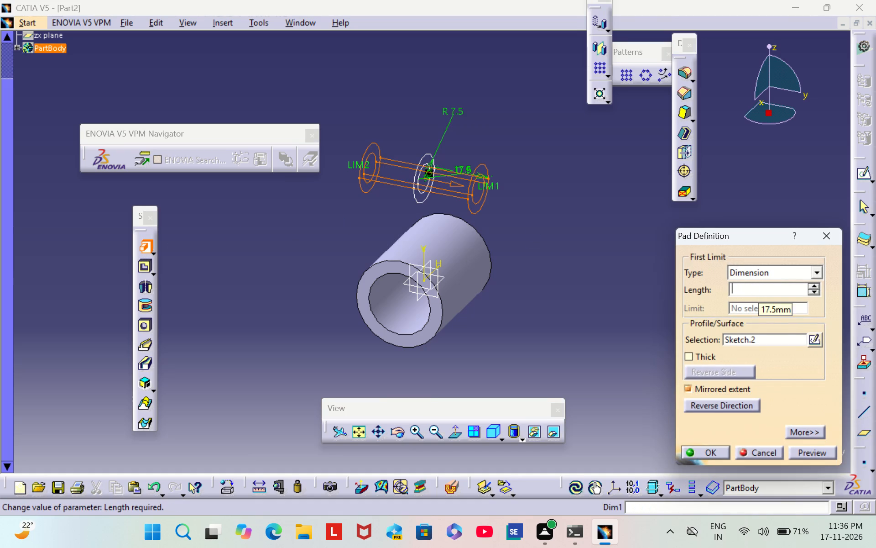
text(9.)
key(5)
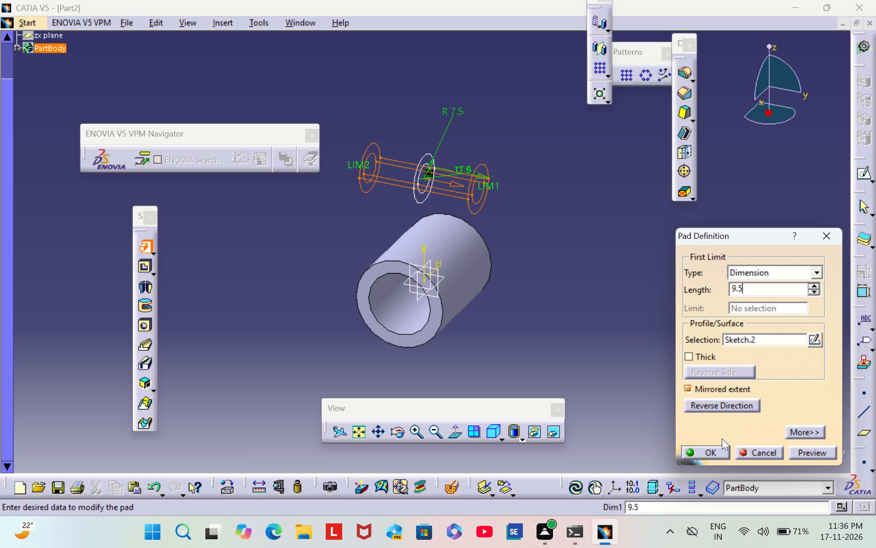
click(714, 450)
click(658, 276)
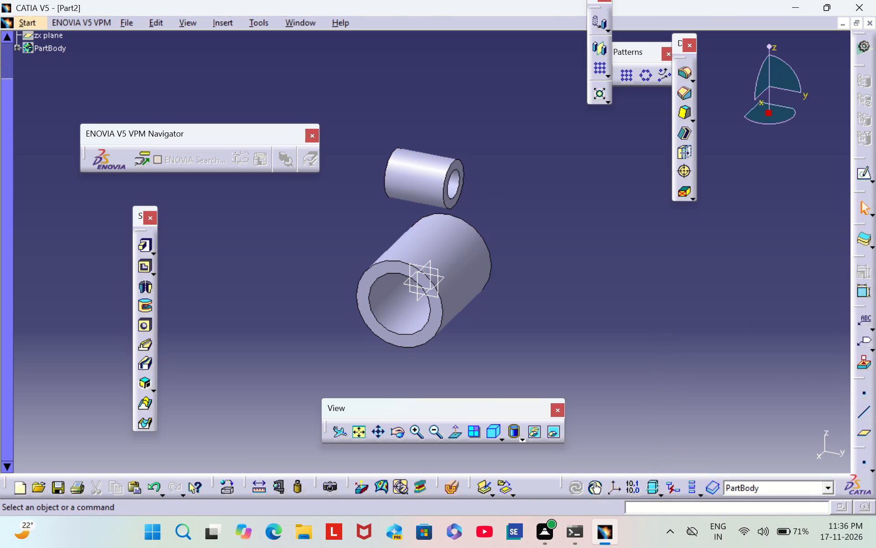
Open a new sketch on the zx plane and project the small tube's outer circular edge onto it.
click(429, 263)
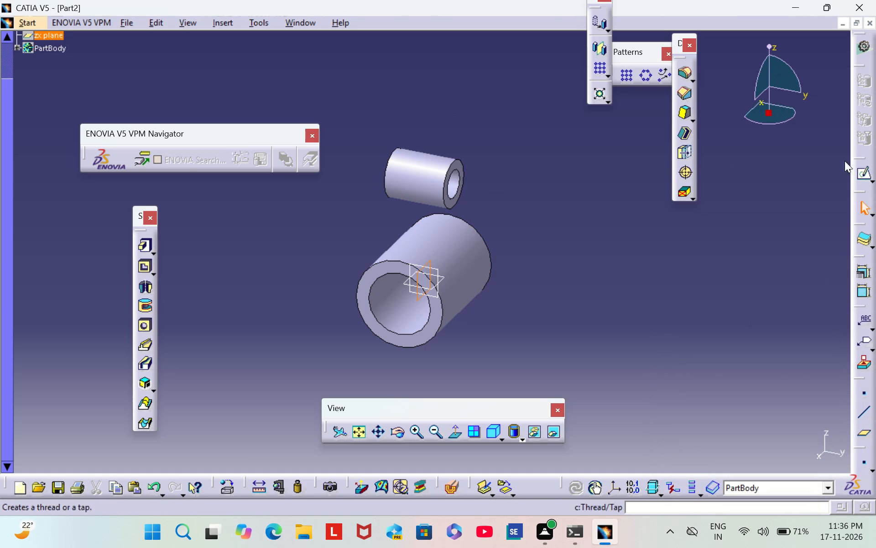
click(861, 174)
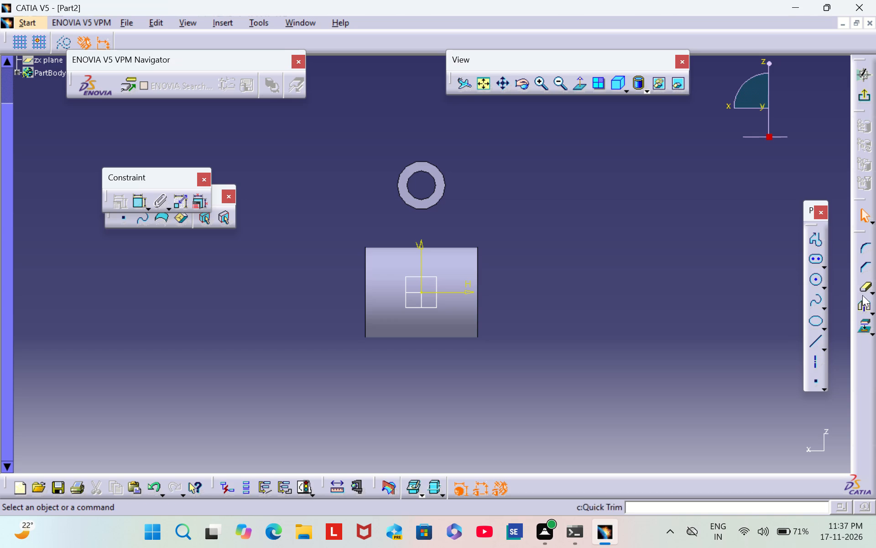
double_click(862, 327)
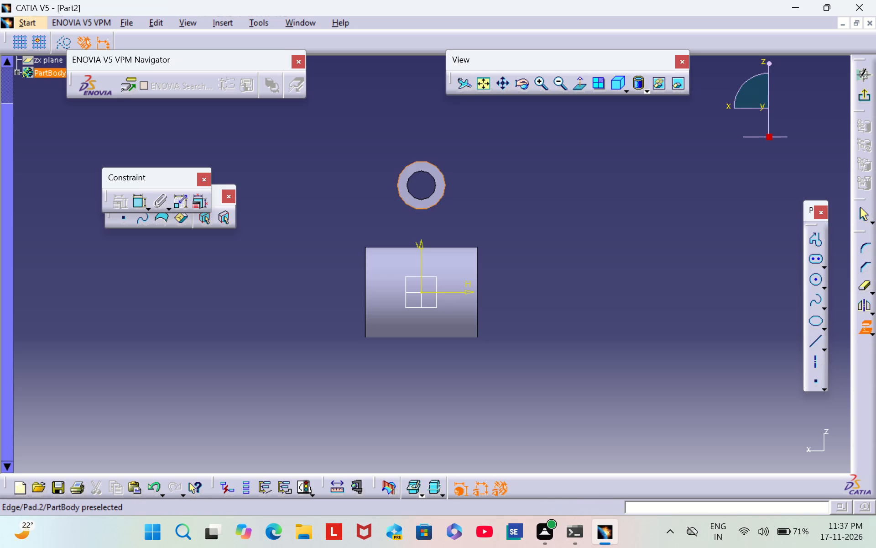
click(442, 197)
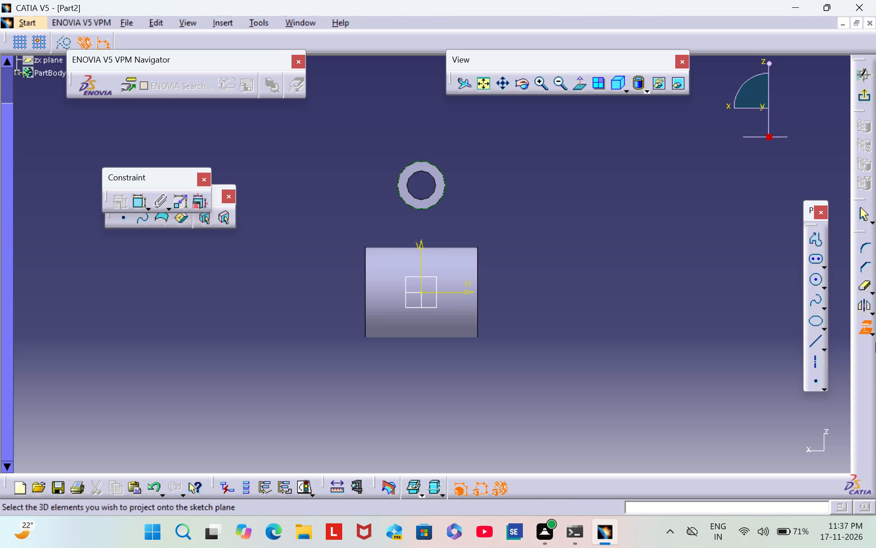
click(643, 299)
click(869, 326)
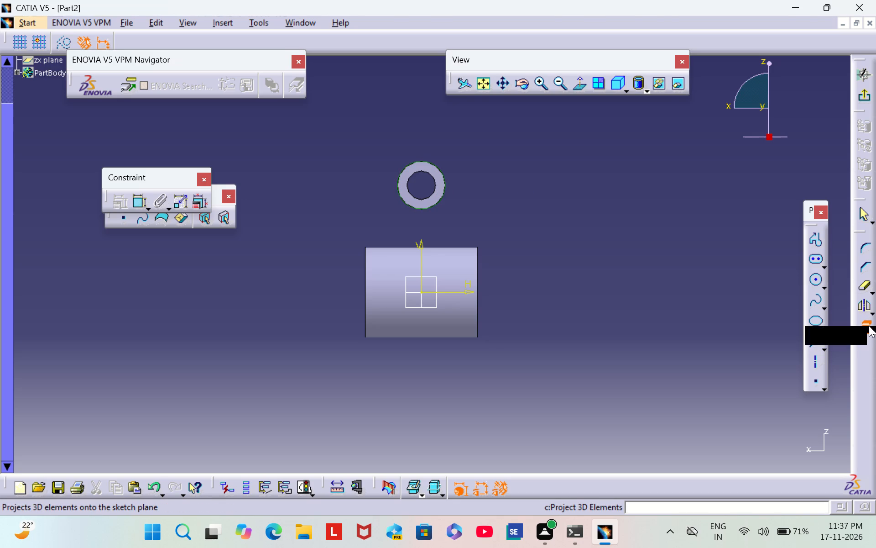
click(825, 339)
click(615, 228)
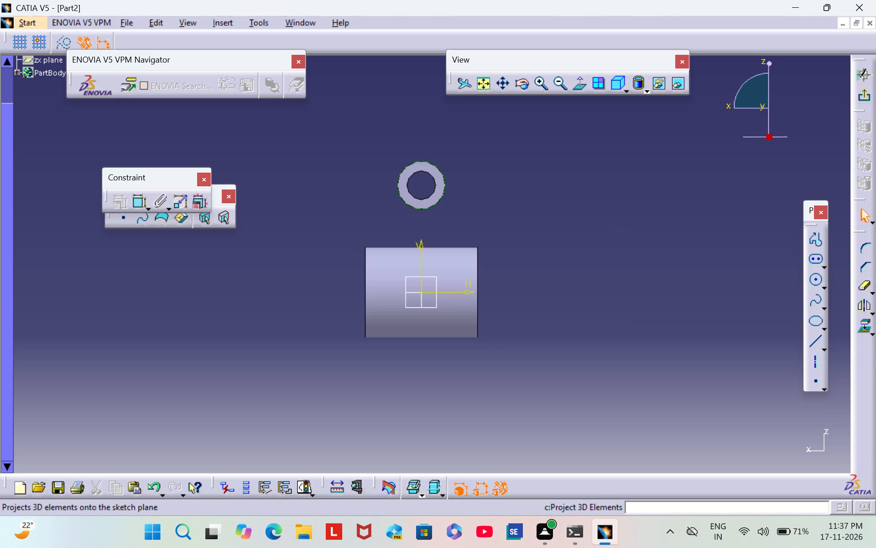
click(543, 234)
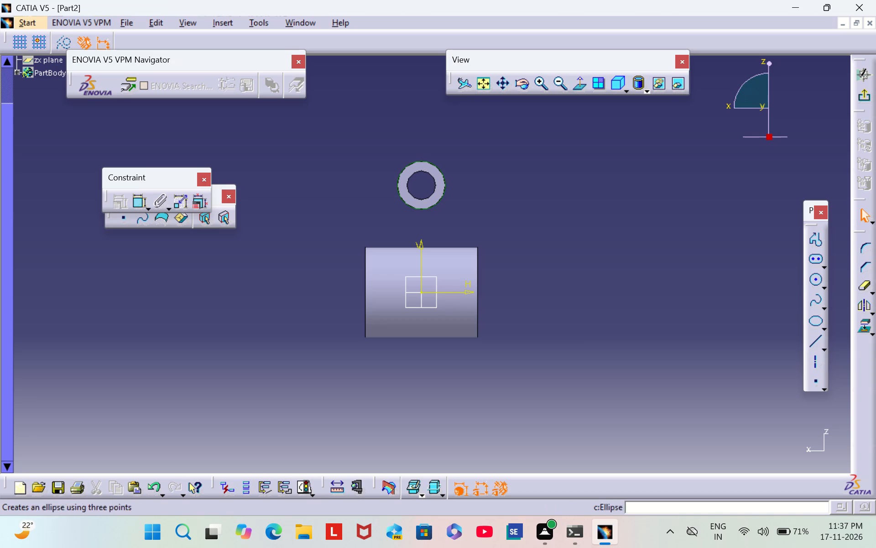
click(445, 190)
click(531, 165)
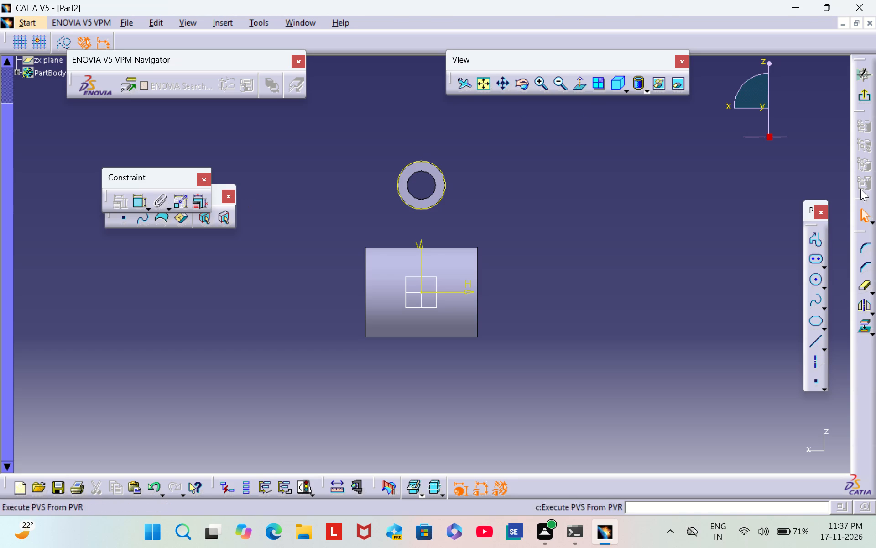
Sketch an open profile of two slanted sides beside the small tube and a horizontal base about 36 mm long, removing the stray end line.
click(813, 242)
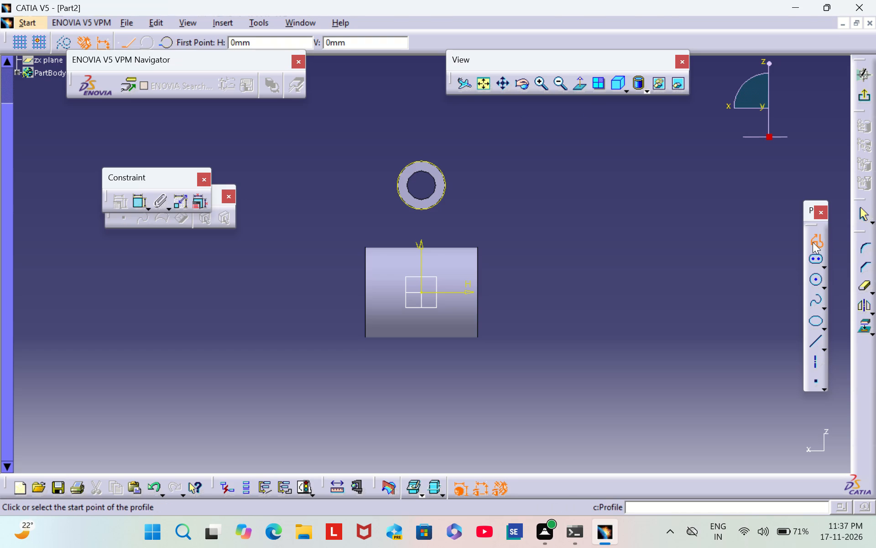
click(395, 169)
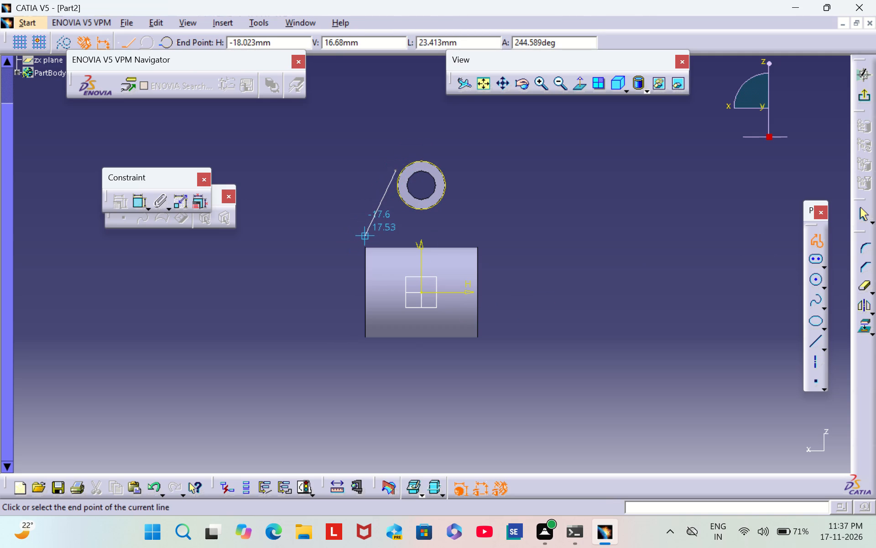
click(363, 241)
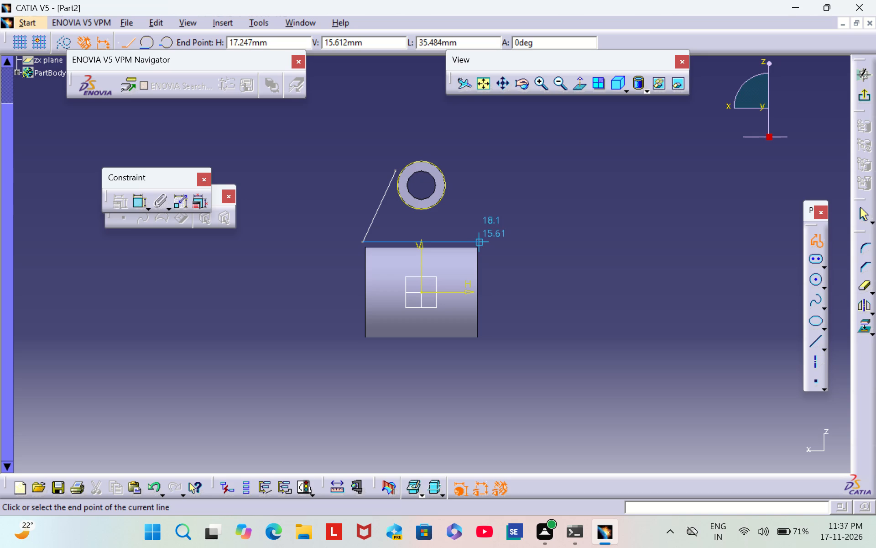
click(480, 242)
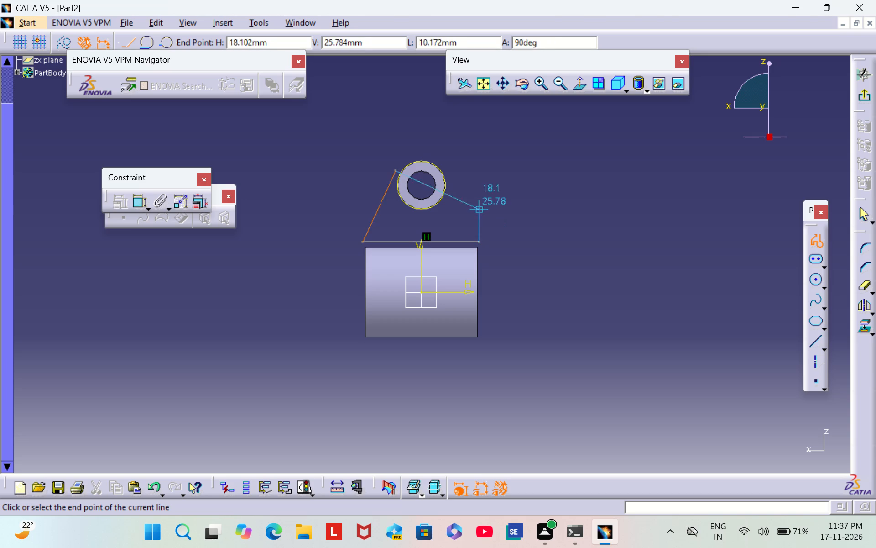
click(449, 169)
click(507, 176)
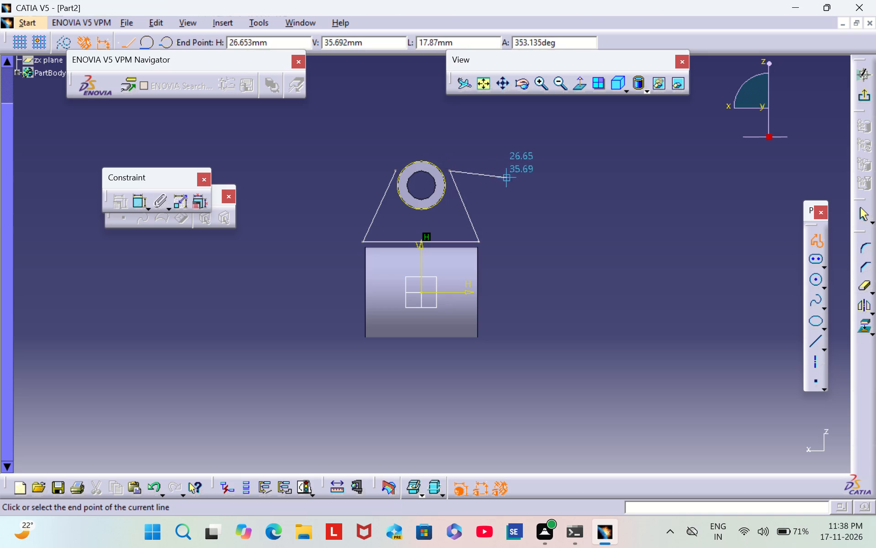
key(Escape)
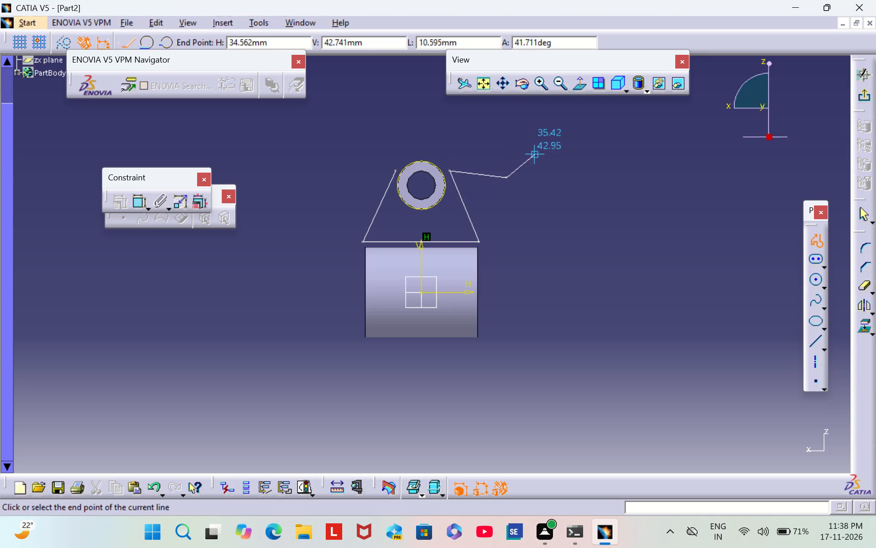
key(Escape)
click(557, 151)
right_click(473, 171)
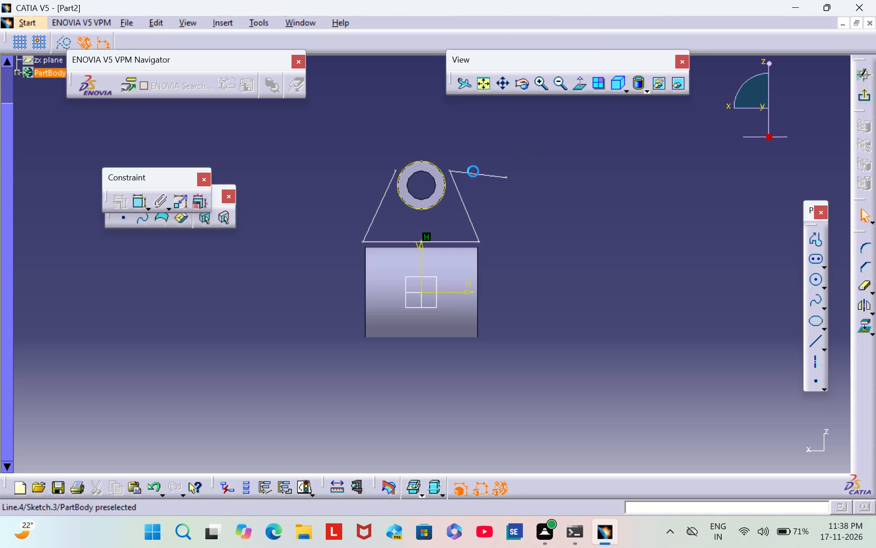
click(537, 351)
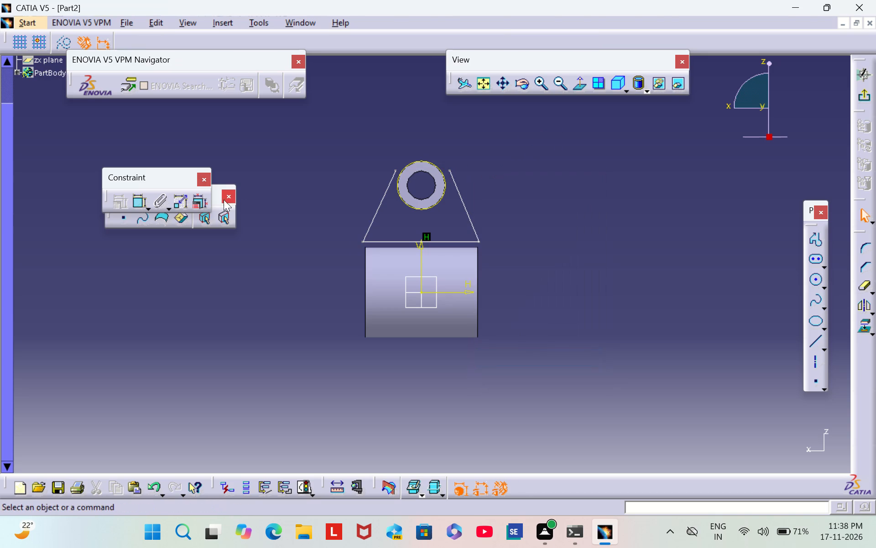
Constrain both slanted profile lines tangent to the projected outer circle of the small tube.
double_click(132, 205)
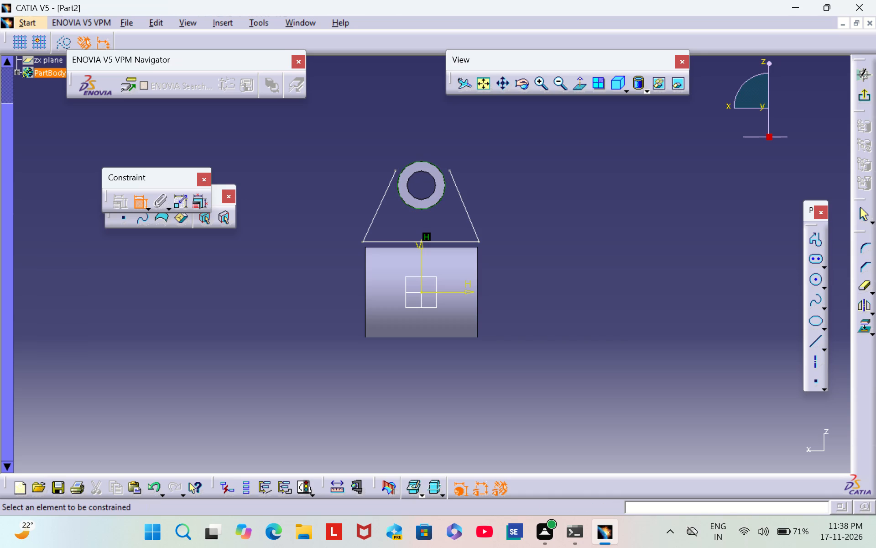
click(442, 197)
click(456, 184)
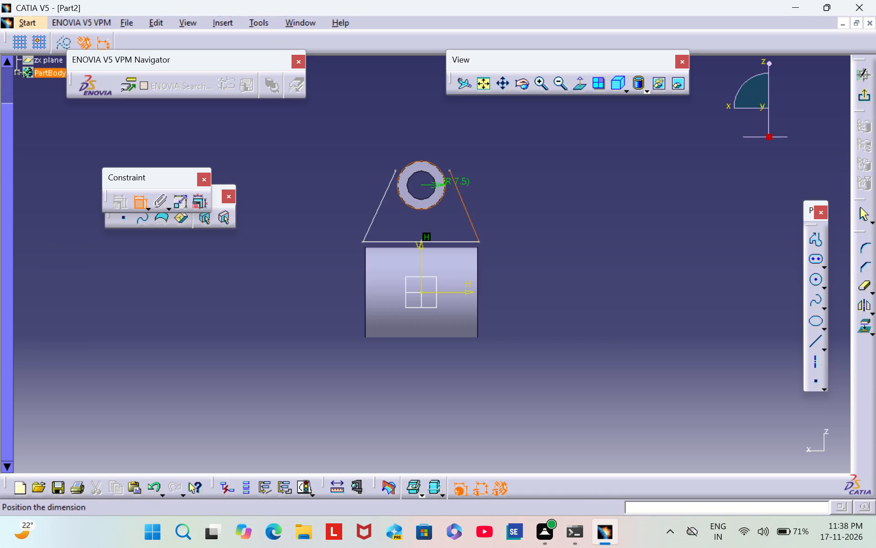
right_click(462, 179)
click(515, 240)
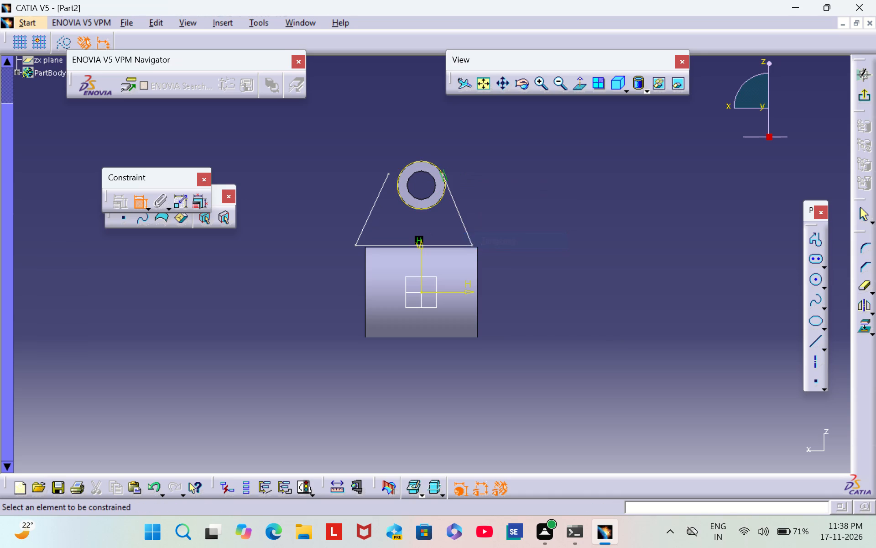
click(397, 179)
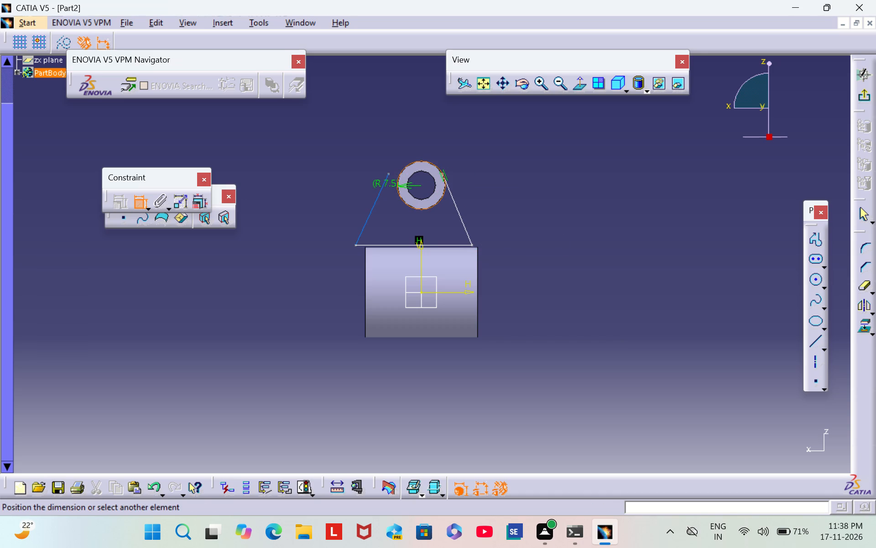
click(381, 186)
right_click(393, 164)
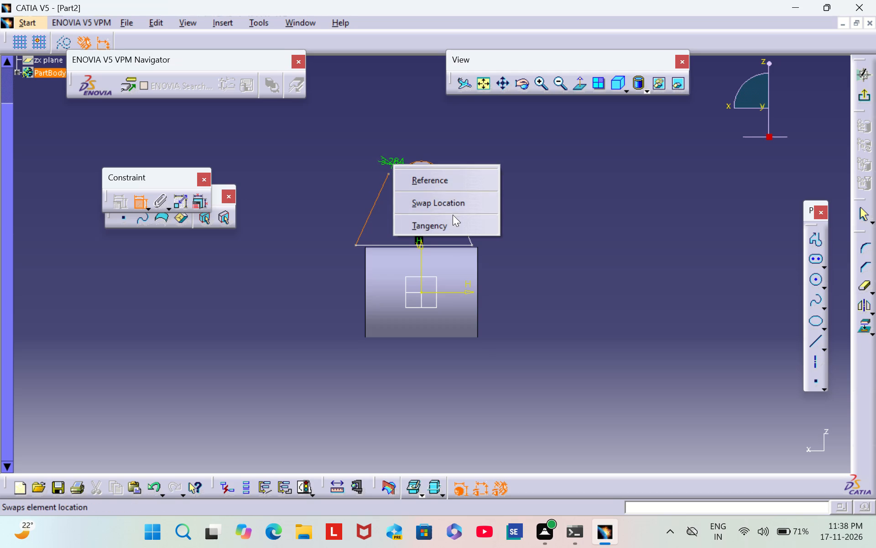
click(452, 221)
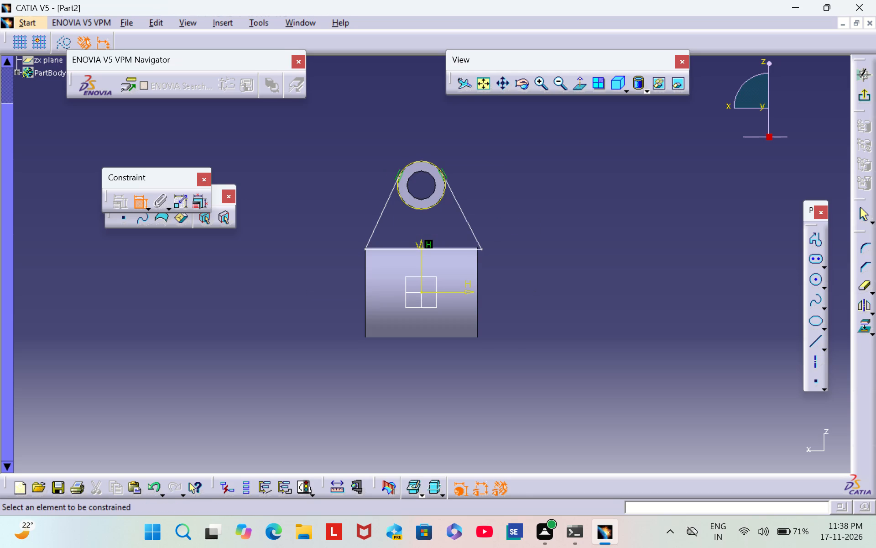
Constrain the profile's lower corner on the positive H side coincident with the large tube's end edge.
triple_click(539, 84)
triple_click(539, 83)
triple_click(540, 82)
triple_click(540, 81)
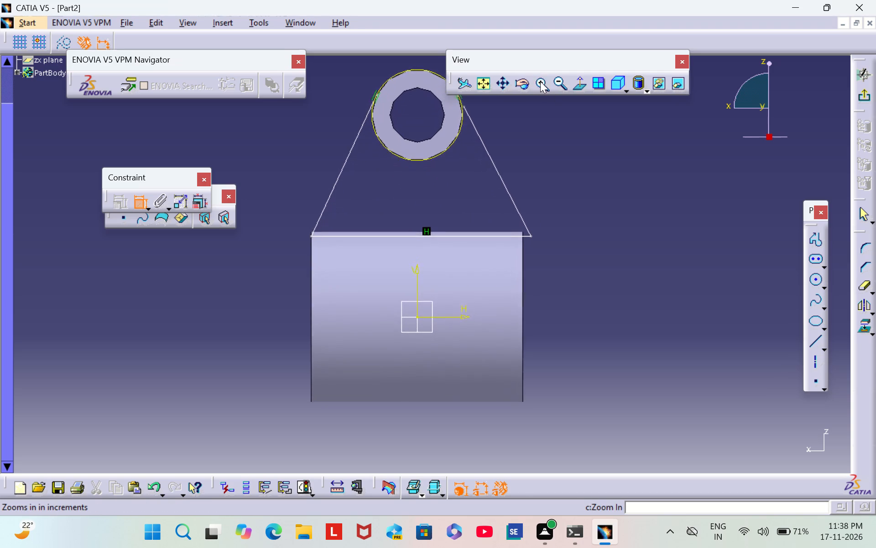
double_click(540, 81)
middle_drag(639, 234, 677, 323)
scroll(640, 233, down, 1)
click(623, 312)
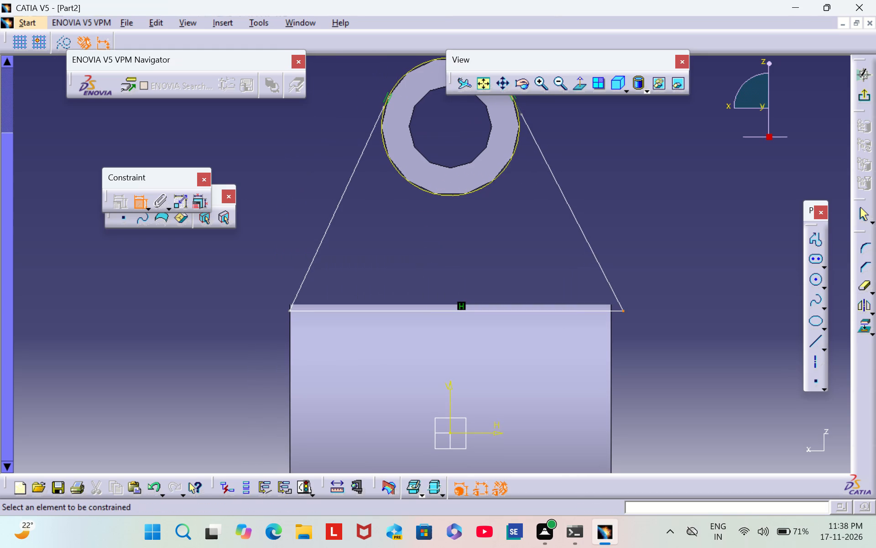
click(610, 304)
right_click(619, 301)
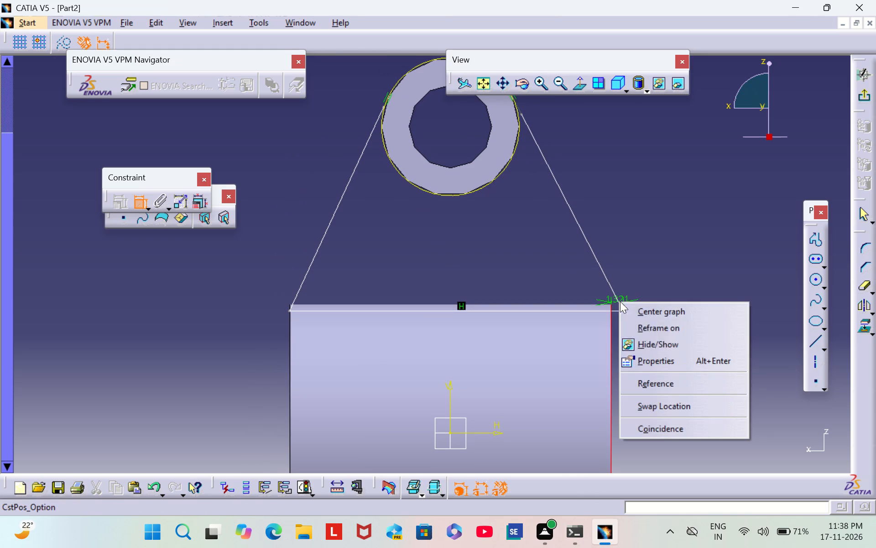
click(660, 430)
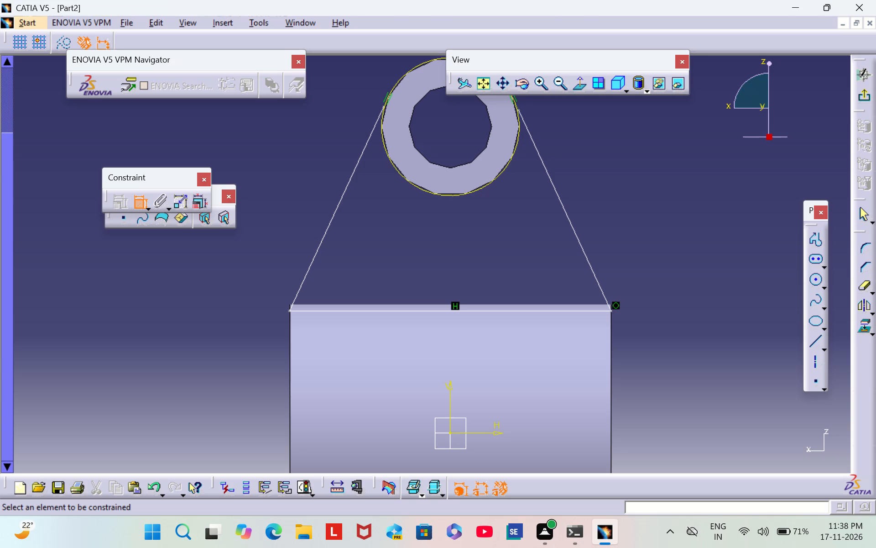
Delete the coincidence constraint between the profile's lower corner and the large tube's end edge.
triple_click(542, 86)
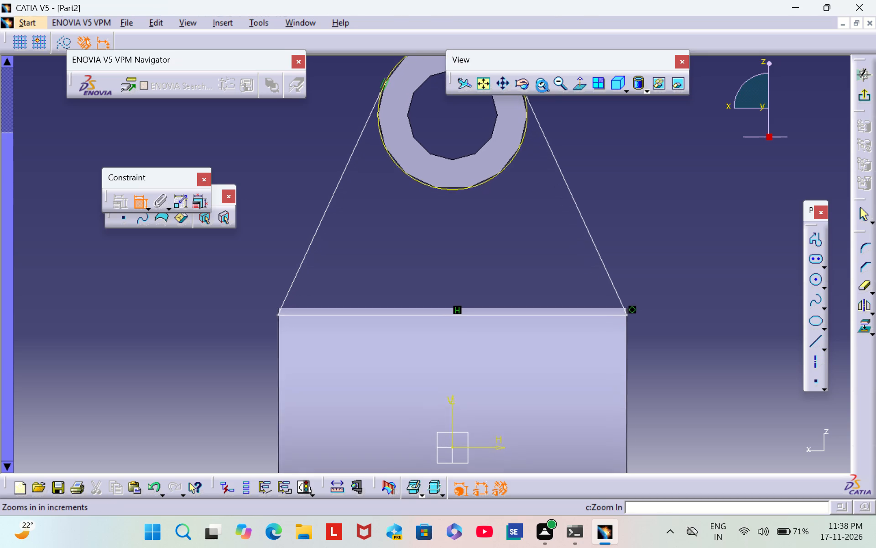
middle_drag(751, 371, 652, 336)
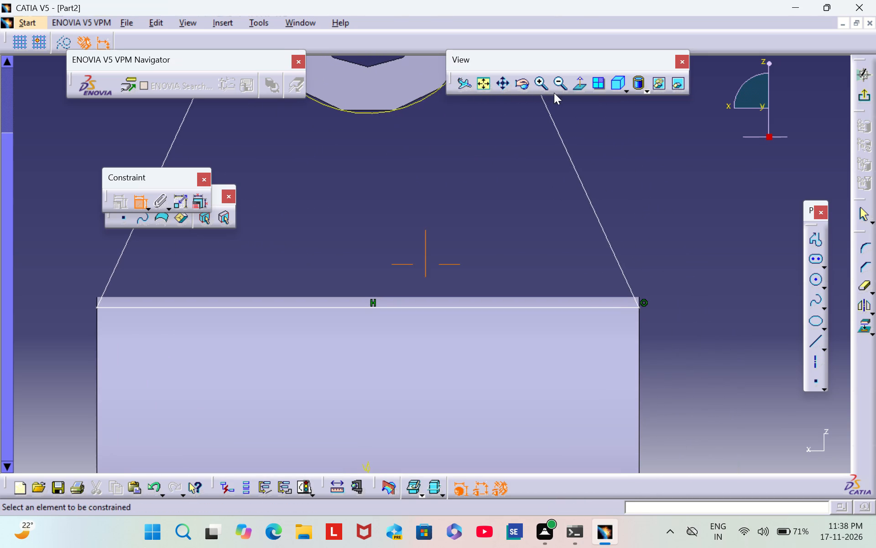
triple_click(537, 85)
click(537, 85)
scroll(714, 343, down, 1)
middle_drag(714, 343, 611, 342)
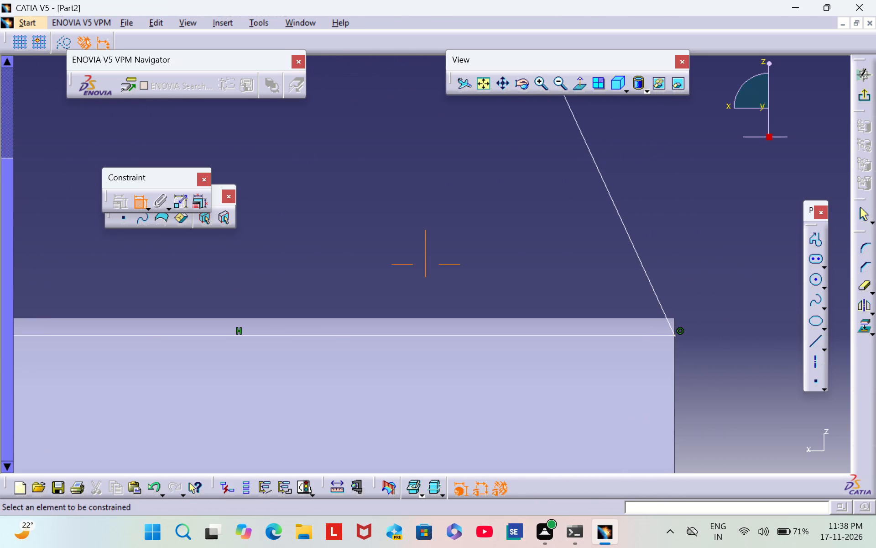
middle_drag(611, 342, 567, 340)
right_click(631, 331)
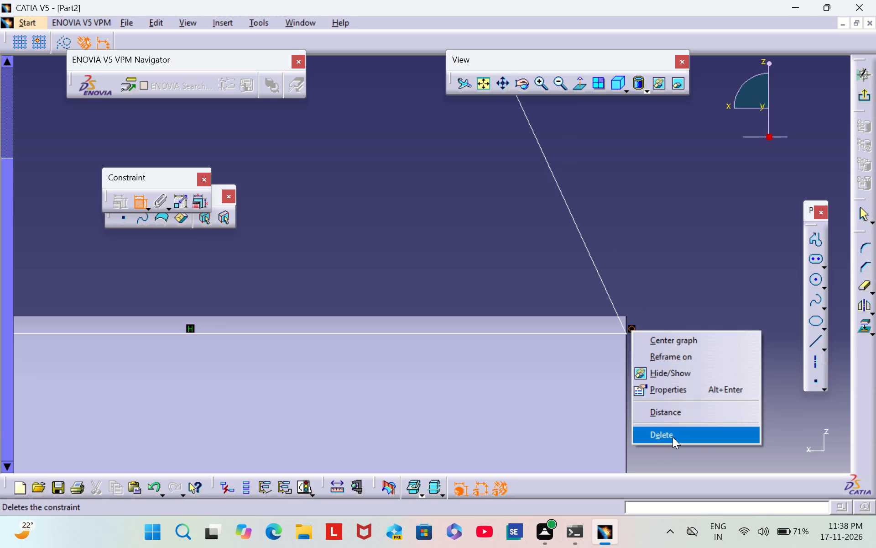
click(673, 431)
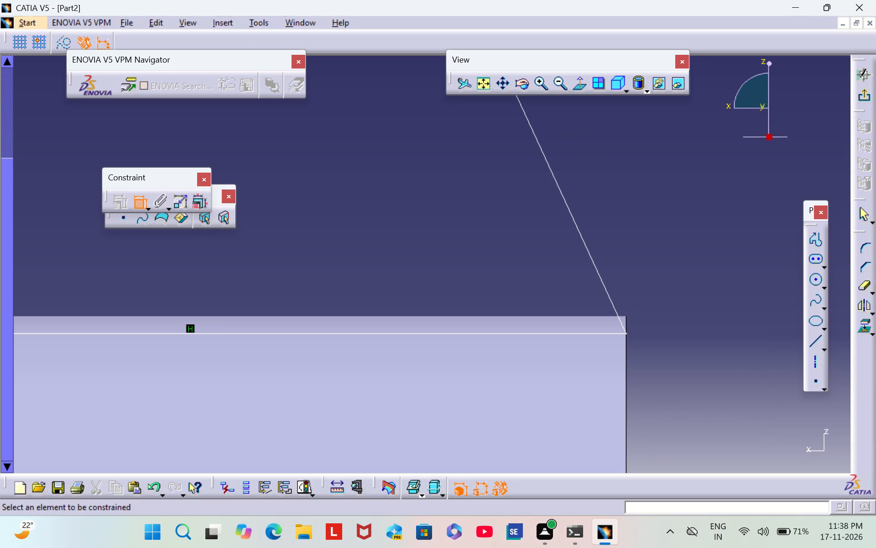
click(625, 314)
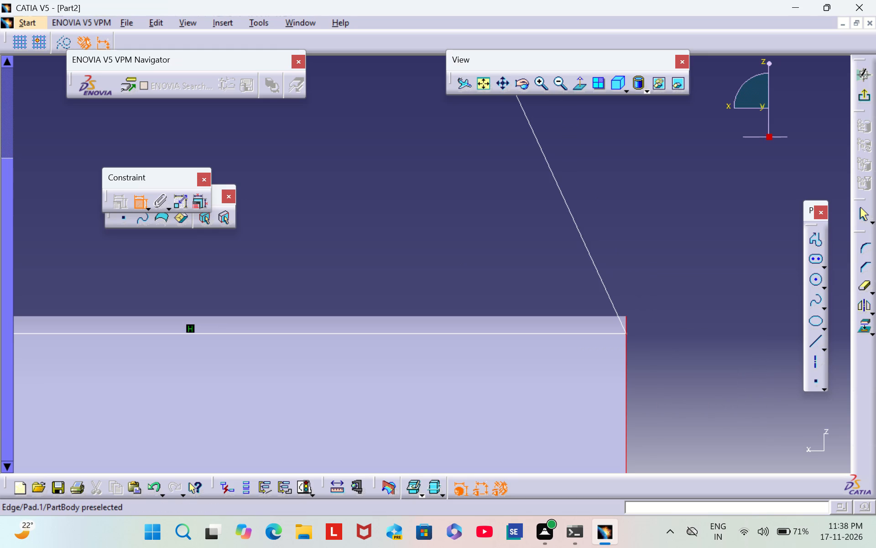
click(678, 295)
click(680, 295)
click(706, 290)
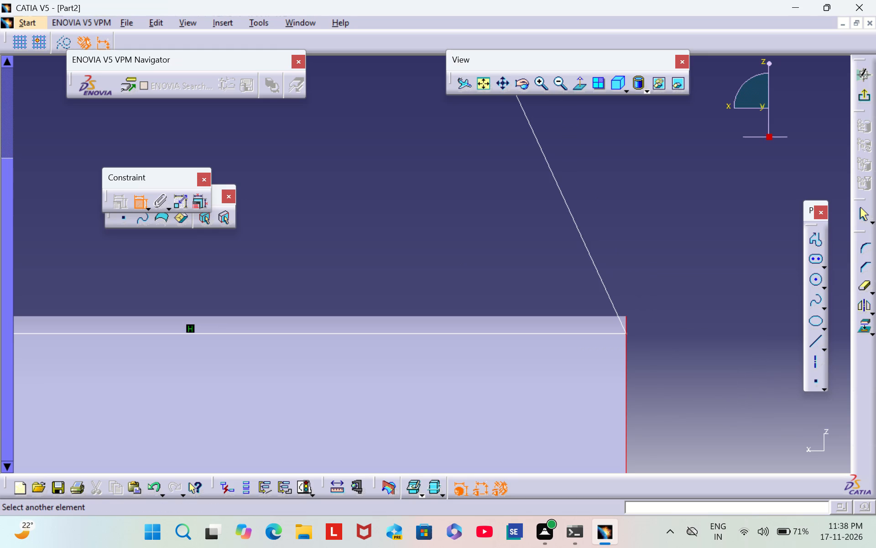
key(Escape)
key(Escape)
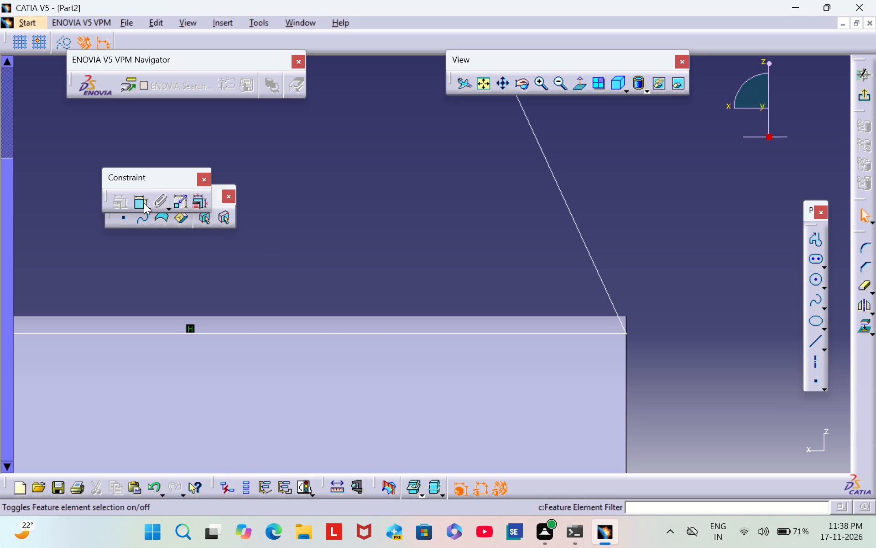
Constrain the profile's lower corner on the positive H side coincident with the large tube's adjacent end edge.
click(143, 201)
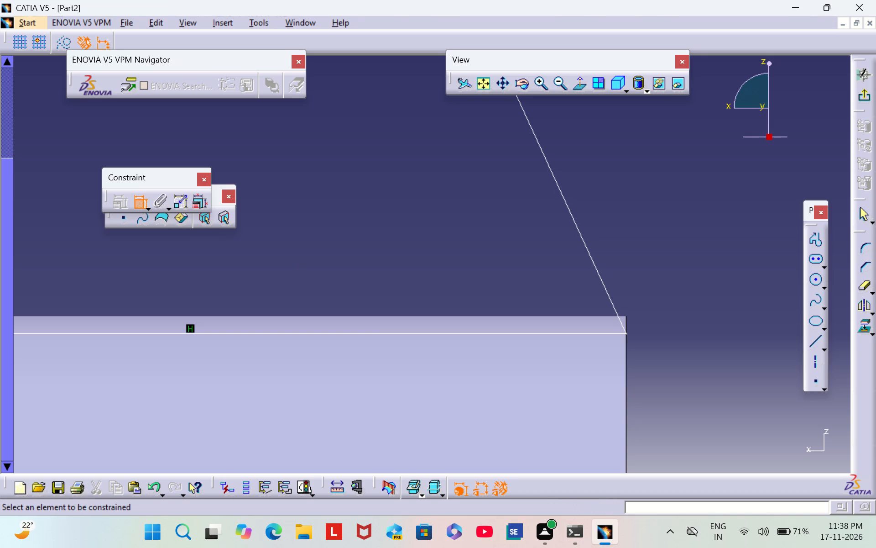
click(626, 312)
click(626, 316)
click(664, 304)
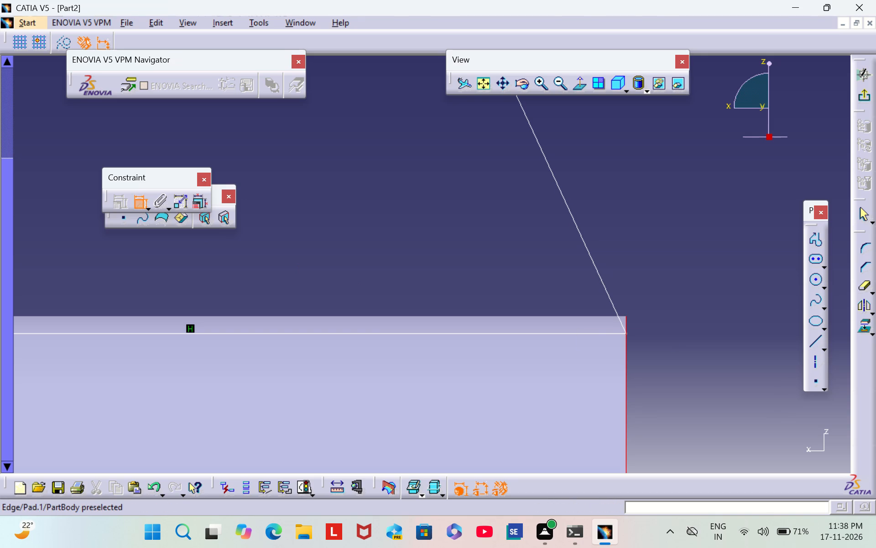
click(625, 333)
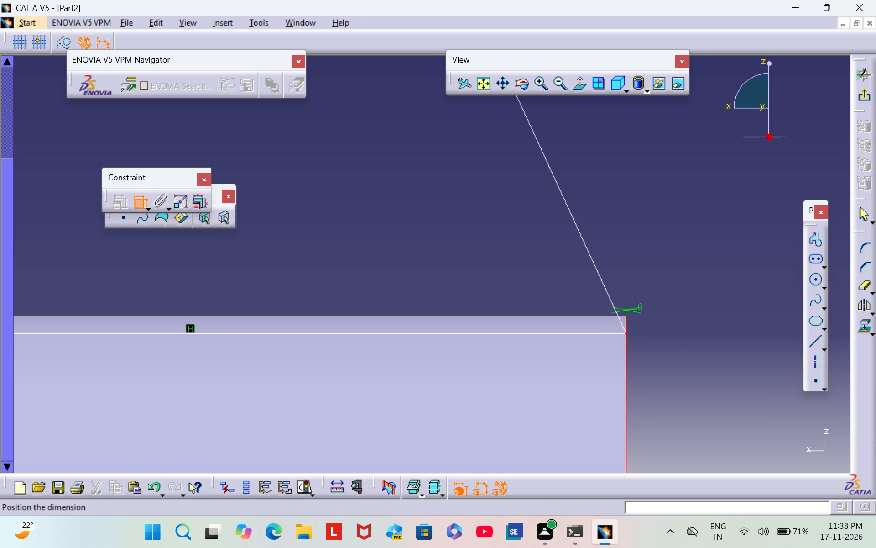
right_click(633, 303)
click(680, 364)
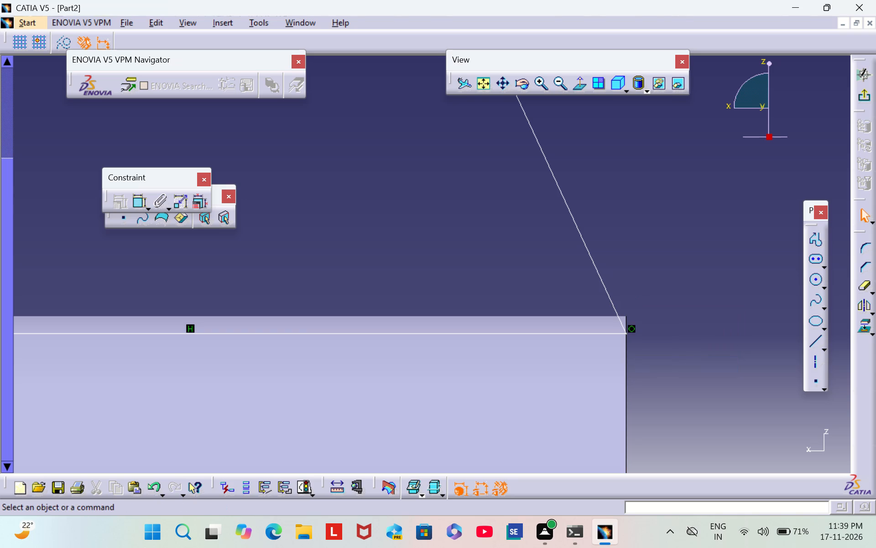
Constrain the profile's lower corner on the negative H side coincident with the large tube's end edge on that side.
triple_click(557, 87)
click(557, 87)
triple_click(560, 87)
triple_click(560, 87)
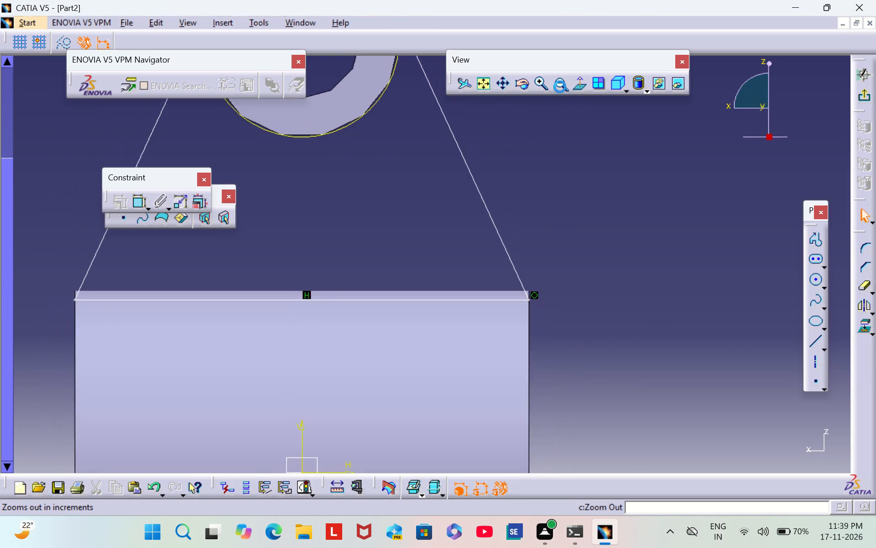
click(560, 87)
middle_drag(413, 341, 722, 337)
scroll(414, 340, down, 1)
click(140, 206)
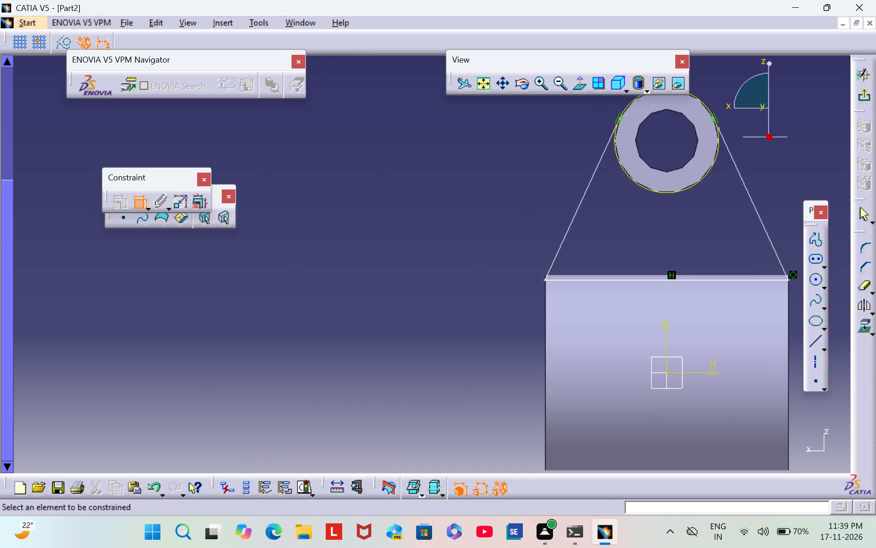
triple_click(544, 79)
triple_click(544, 78)
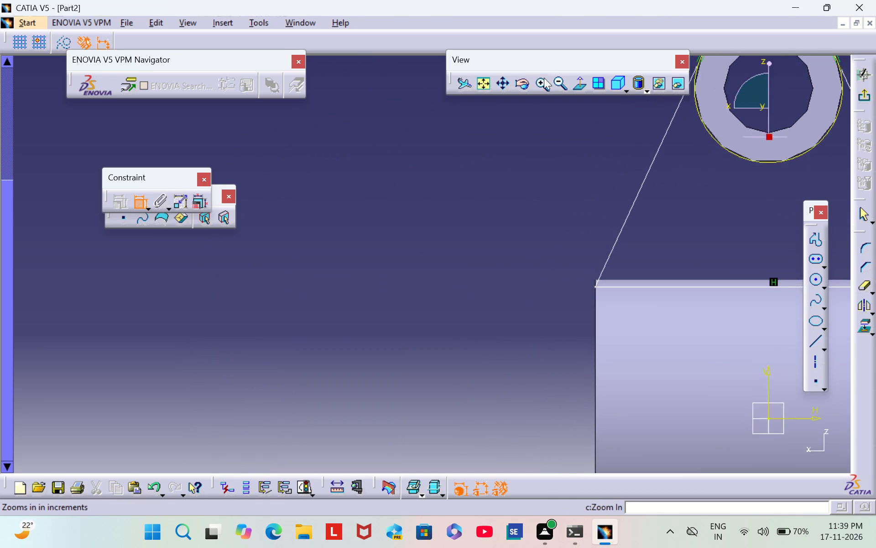
triple_click(544, 77)
click(544, 77)
middle_drag(710, 373, 441, 322)
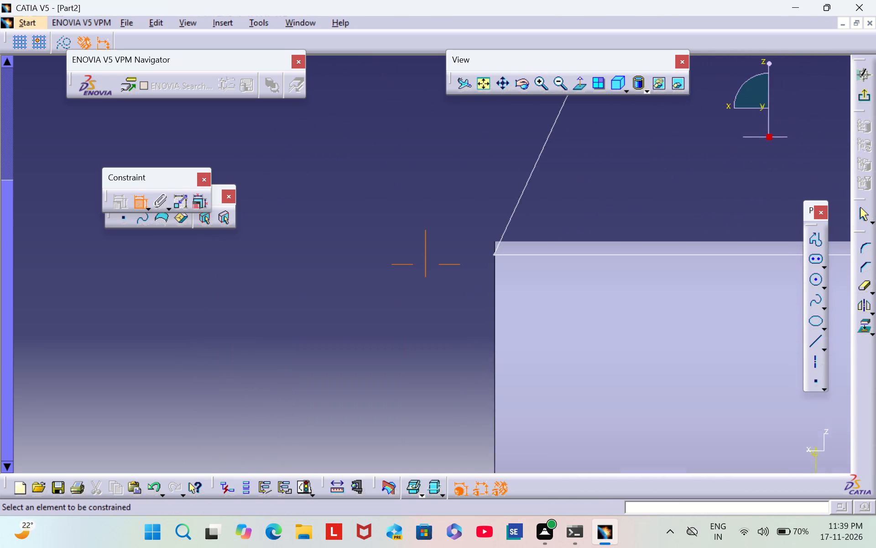
middle_drag(441, 322, 437, 322)
middle_click(437, 322)
click(457, 195)
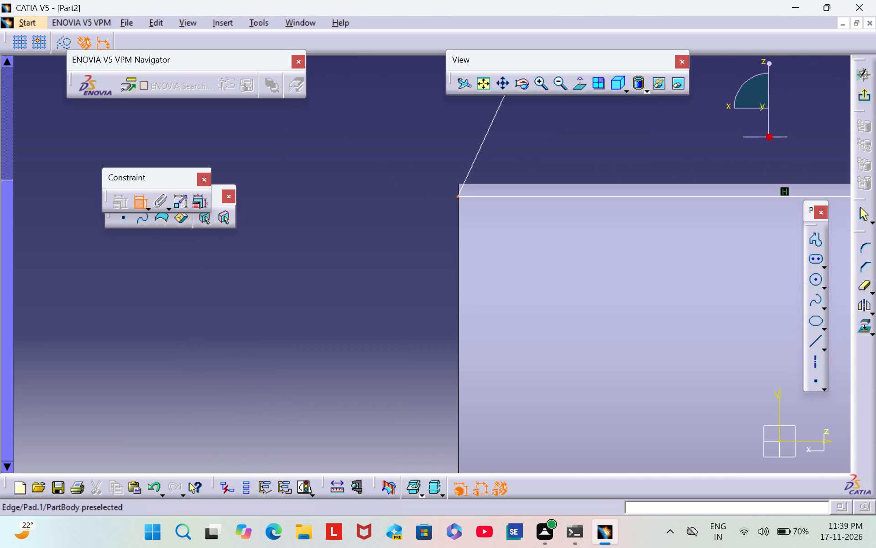
click(457, 182)
right_click(459, 187)
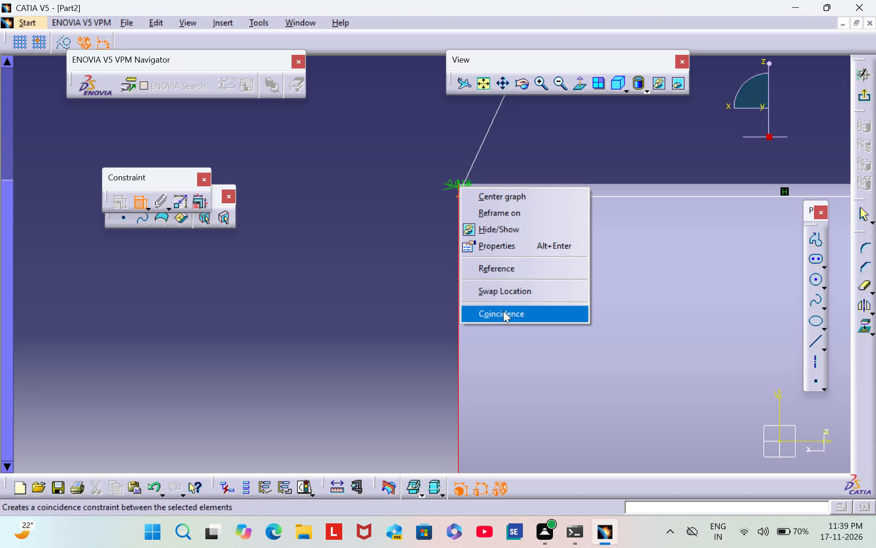
click(505, 312)
Extend the positive-H slanted line by moving its upper endpoint just past the tangency point on the small tube's projected outer circle.
middle_drag(596, 278, 432, 338)
middle_click(432, 338)
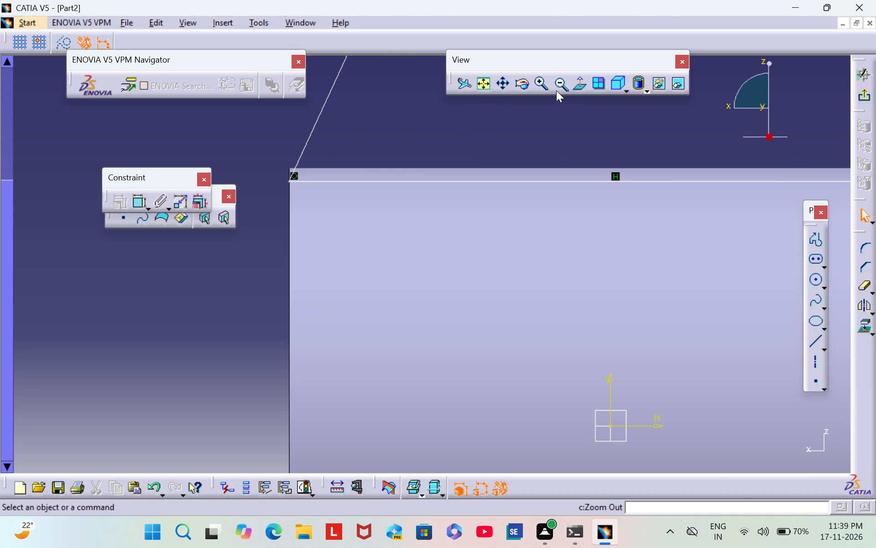
triple_click(556, 88)
triple_click(557, 87)
double_click(557, 87)
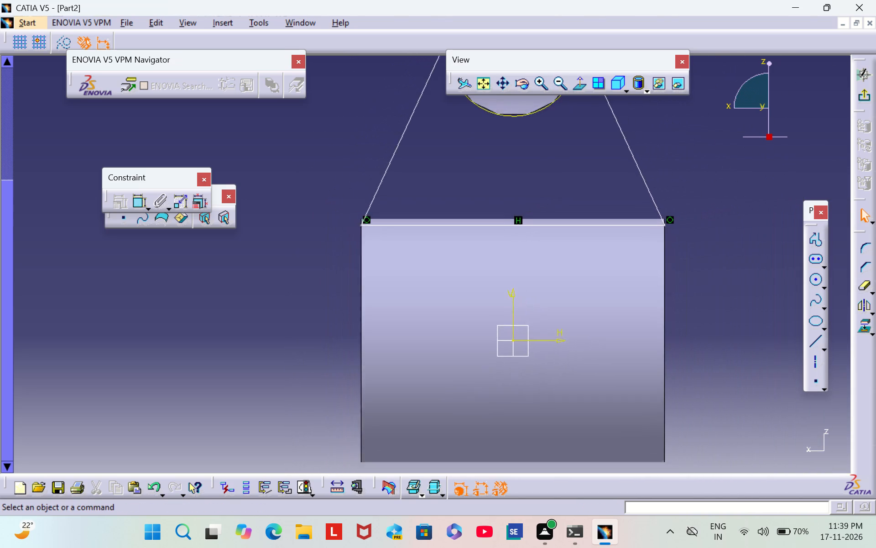
middle_drag(604, 296, 603, 373)
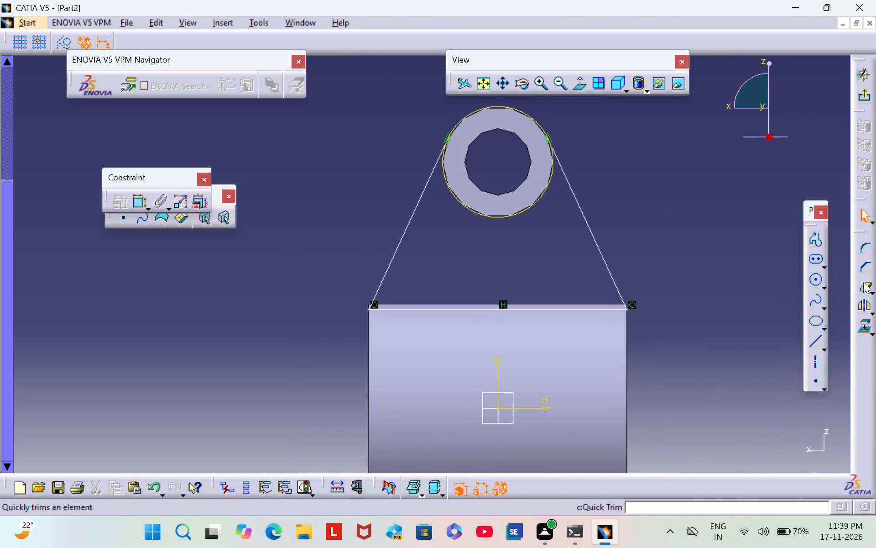
triple_click(538, 84)
triple_click(538, 84)
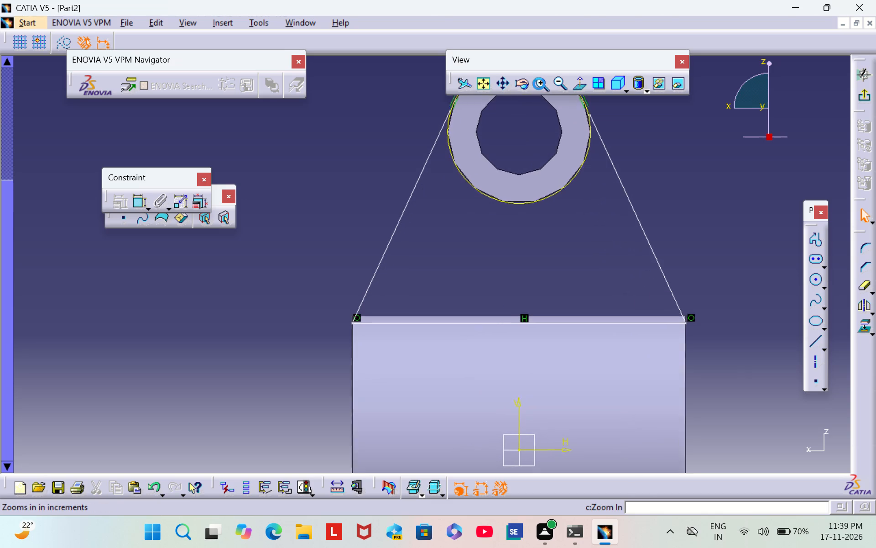
double_click(539, 84)
middle_drag(640, 220, 473, 388)
scroll(640, 220, down, 1)
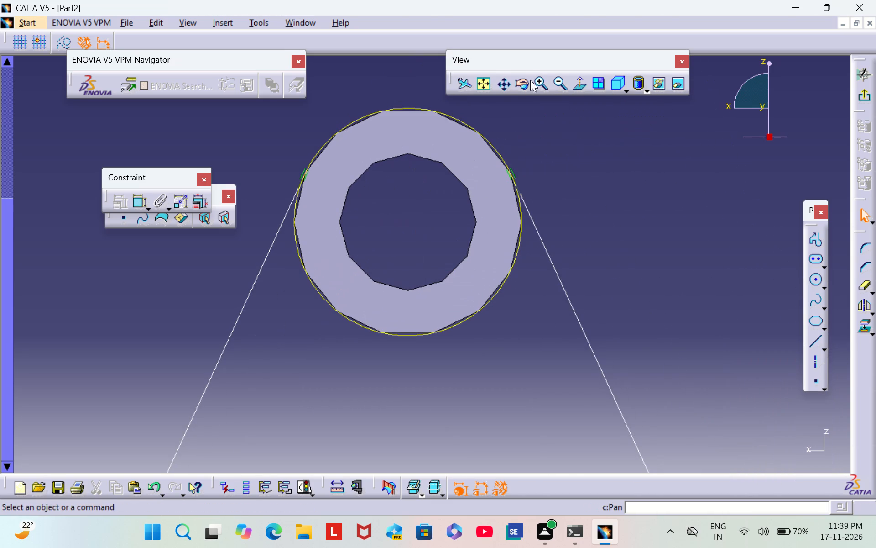
triple_click(543, 81)
triple_click(543, 81)
click(543, 80)
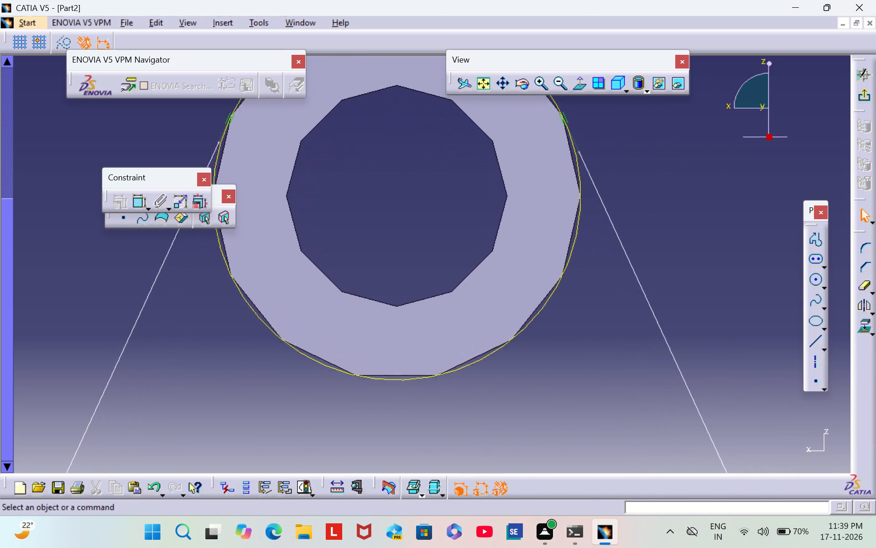
middle_drag(683, 206, 599, 350)
click(542, 80)
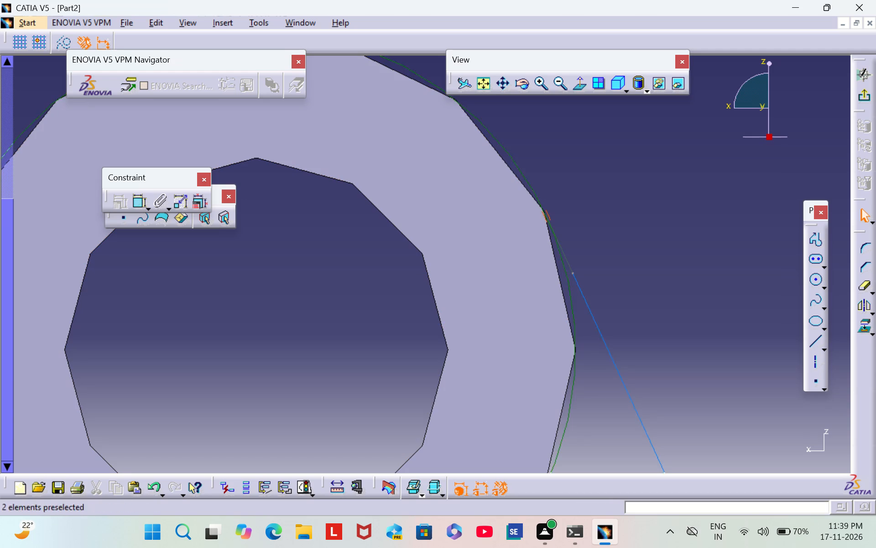
drag(572, 272, 568, 258)
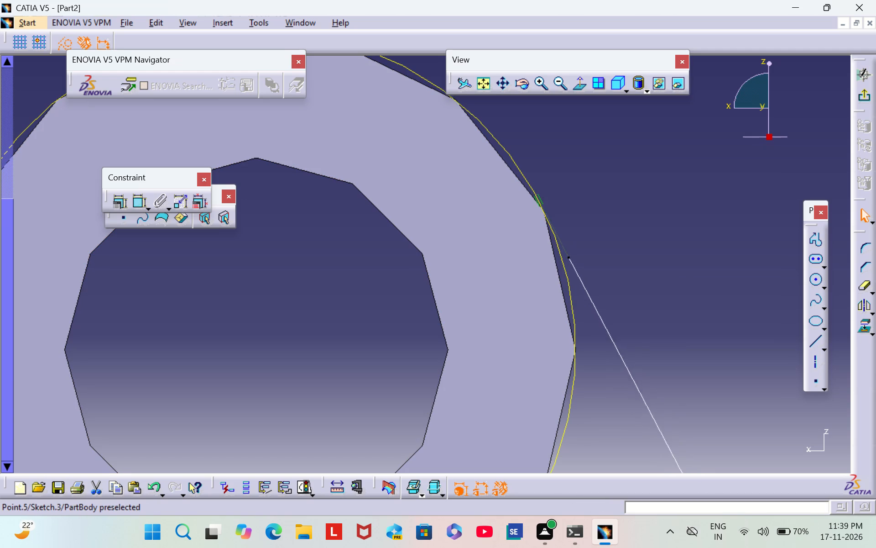
drag(568, 258, 539, 198)
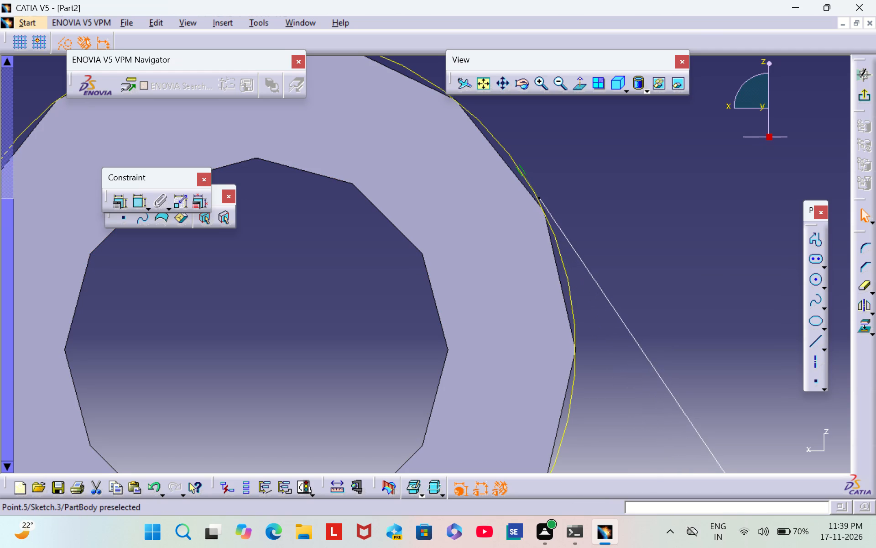
drag(539, 198, 539, 198)
click(604, 212)
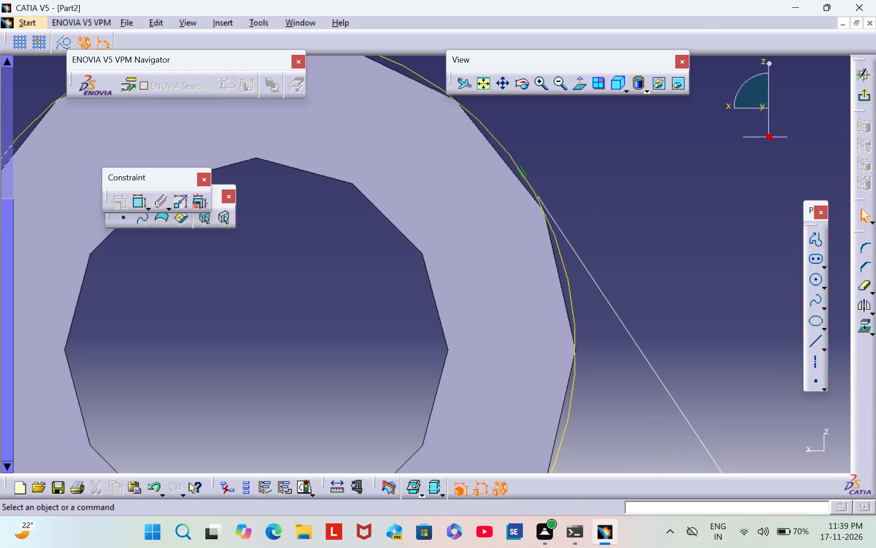
drag(537, 197, 511, 163)
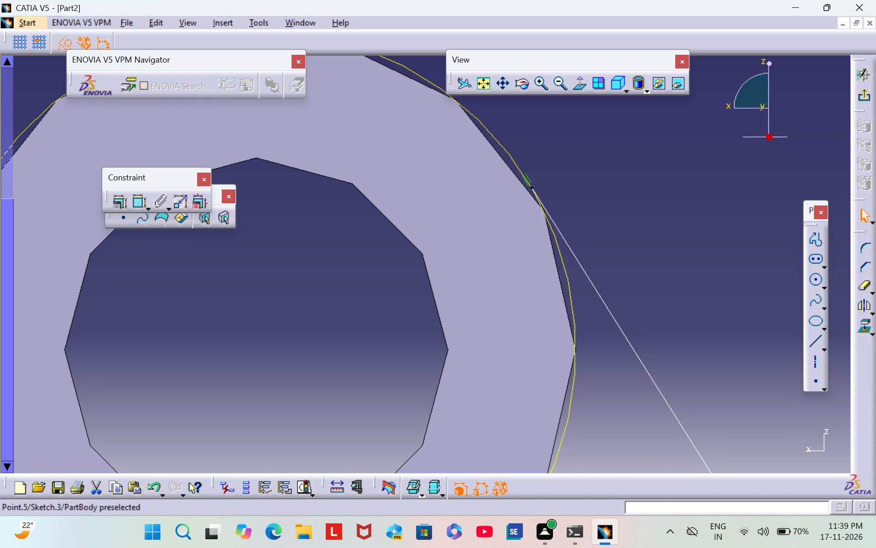
drag(531, 186, 515, 159)
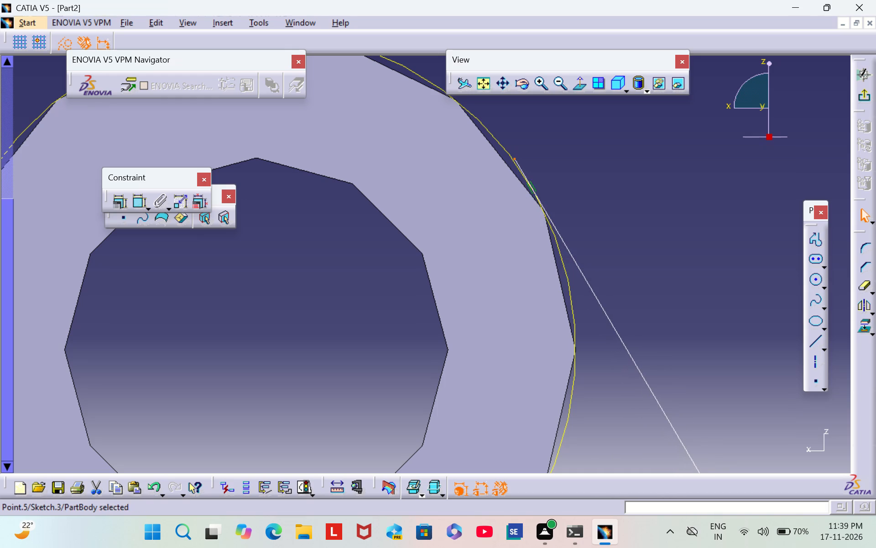
click(566, 179)
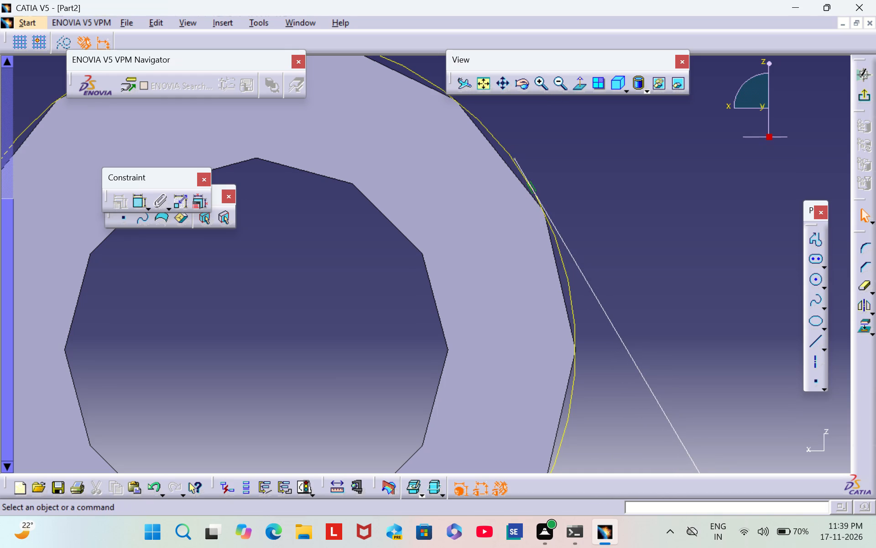
Extend the negative-H slanted line by moving its upper endpoint up to the small tube's projected outer circle.
triple_click(560, 86)
triple_click(560, 85)
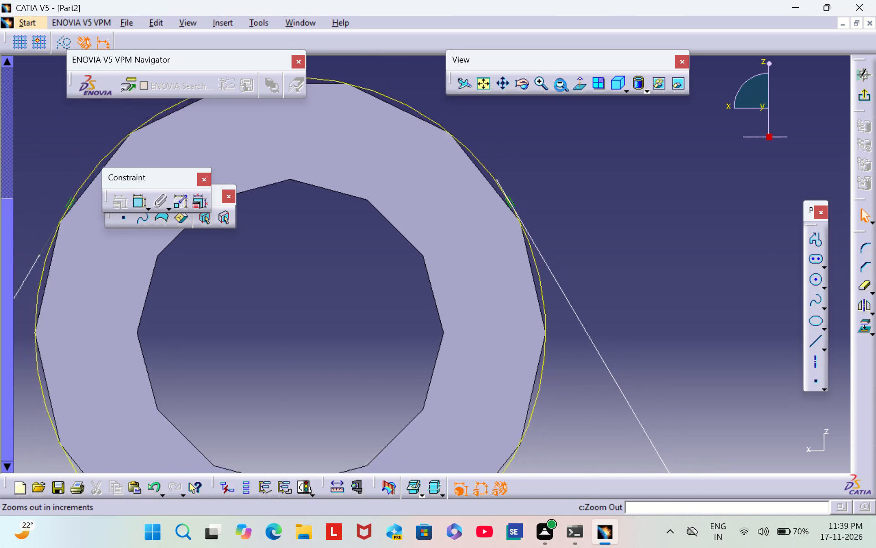
triple_click(560, 85)
triple_click(560, 85)
double_click(560, 85)
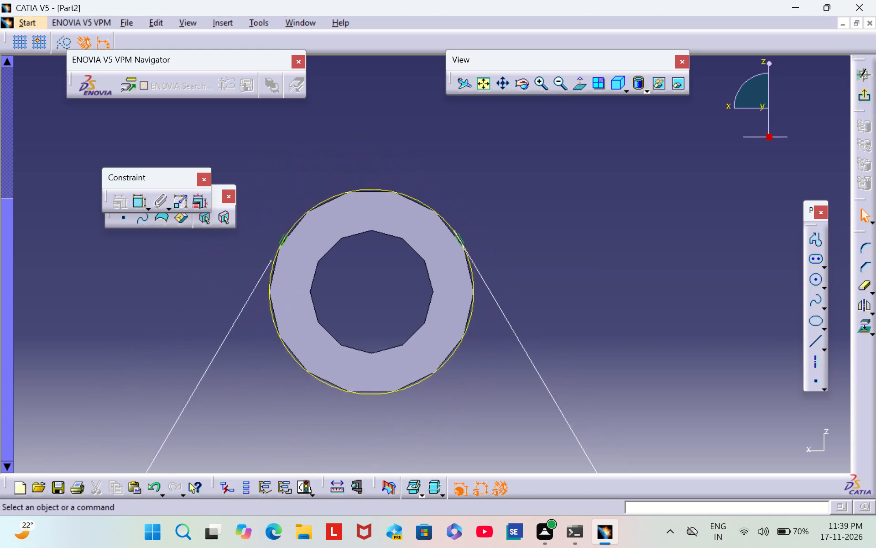
middle_drag(351, 374, 490, 331)
scroll(353, 372, down, 1)
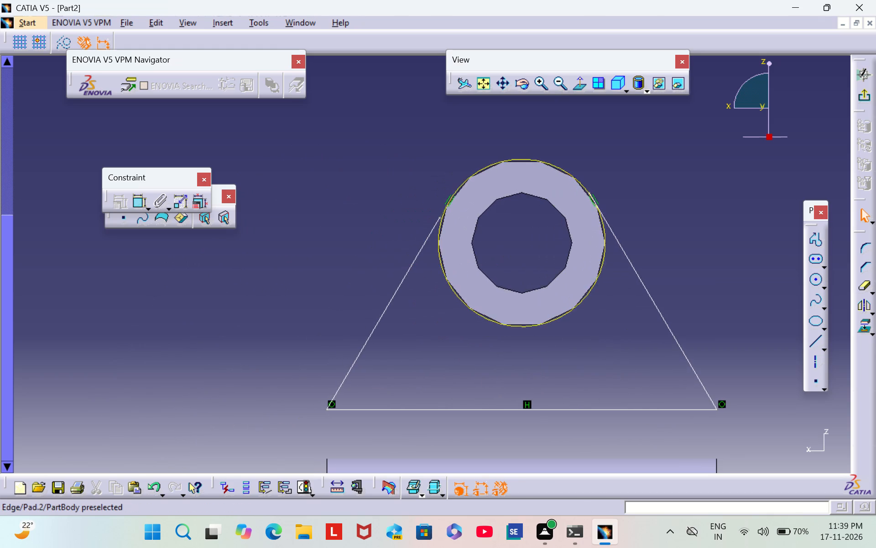
drag(440, 216, 440, 214)
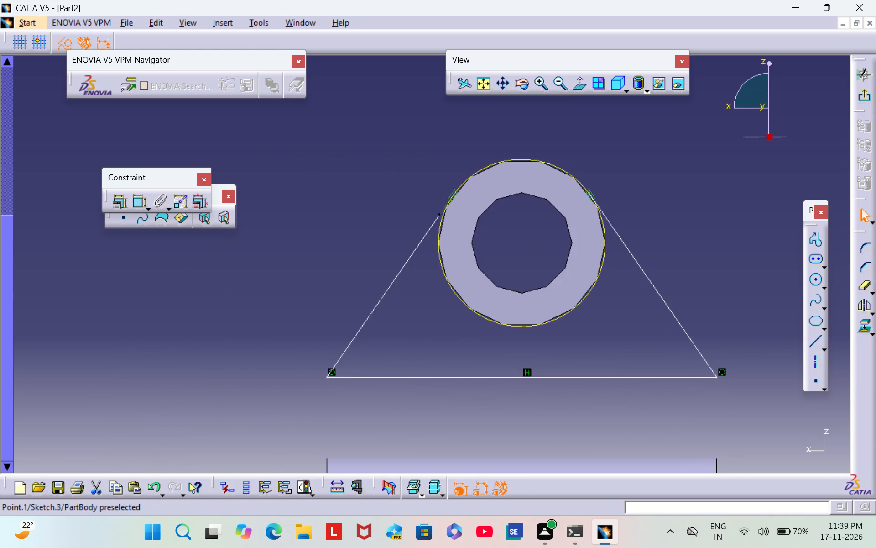
drag(440, 214, 459, 187)
click(645, 168)
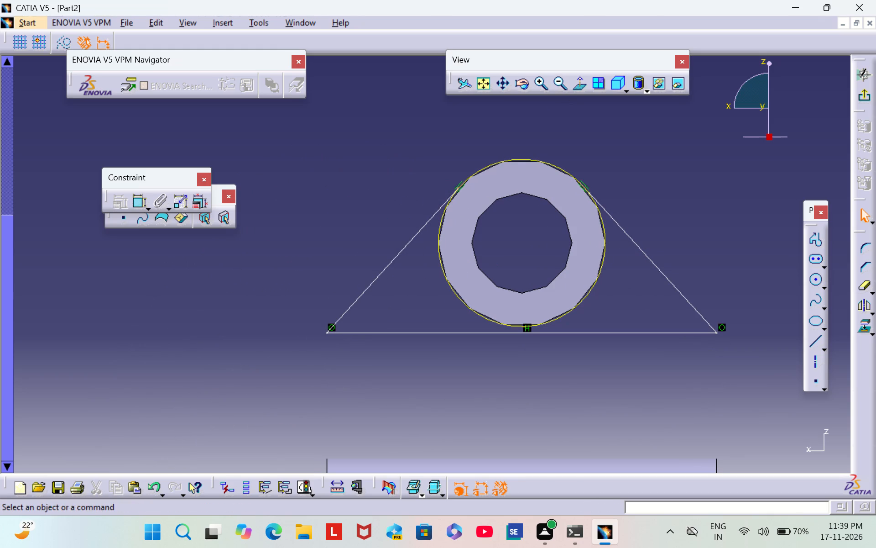
Project the large tube's end edge on the positive H side onto the sketch plane.
middle_drag(561, 385, 535, 265)
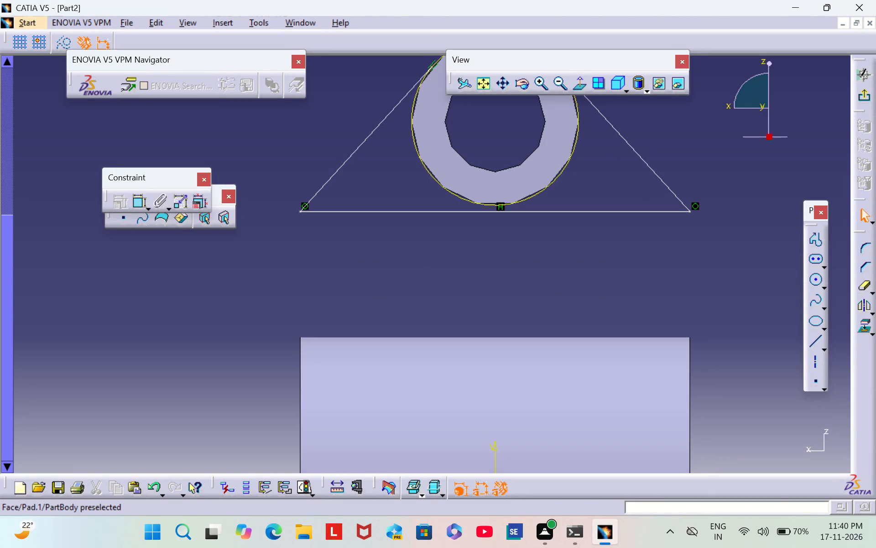
click(863, 329)
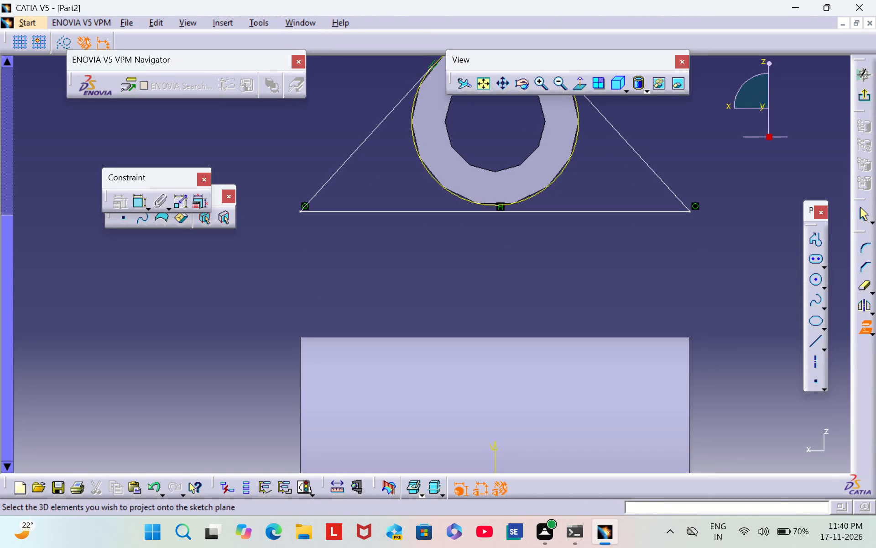
click(689, 336)
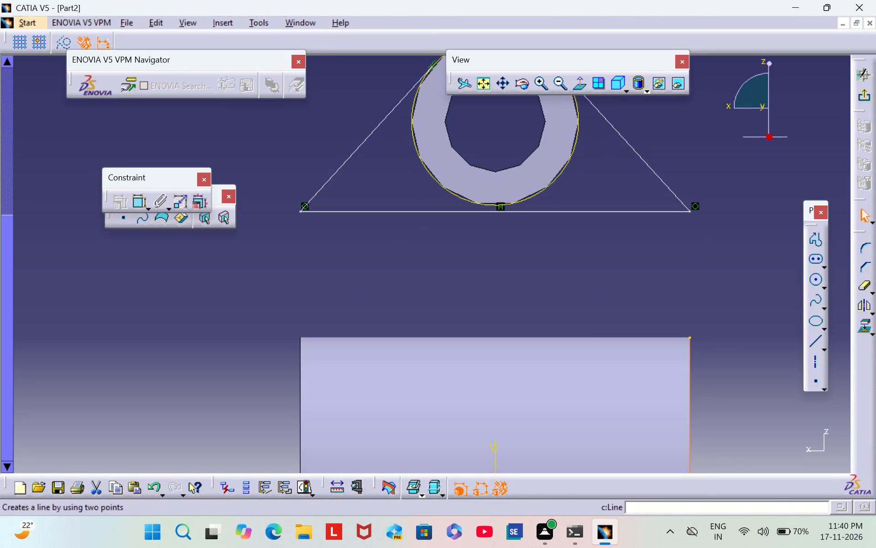
click(875, 336)
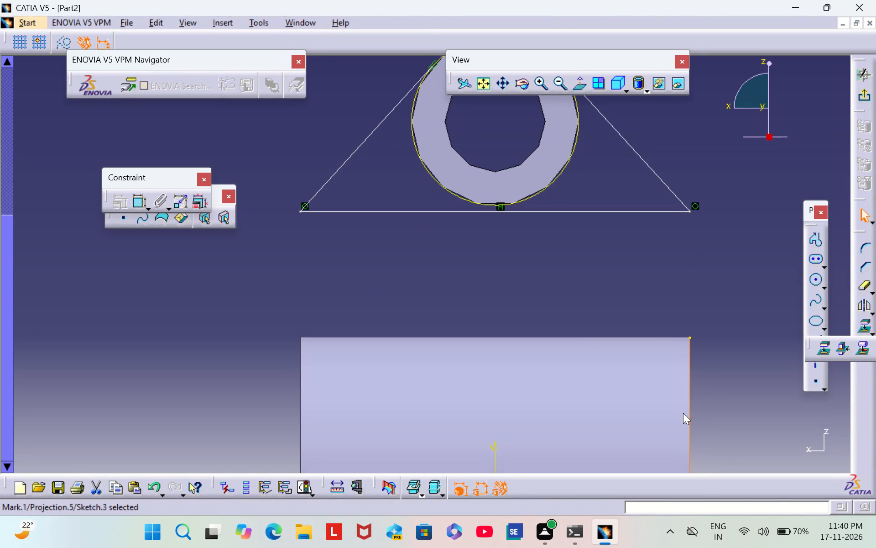
key(Escape)
key(Escape)
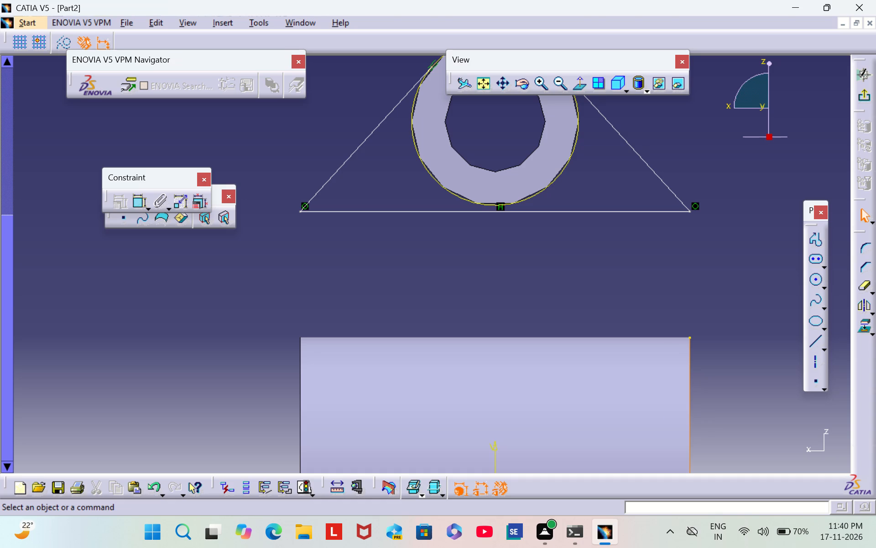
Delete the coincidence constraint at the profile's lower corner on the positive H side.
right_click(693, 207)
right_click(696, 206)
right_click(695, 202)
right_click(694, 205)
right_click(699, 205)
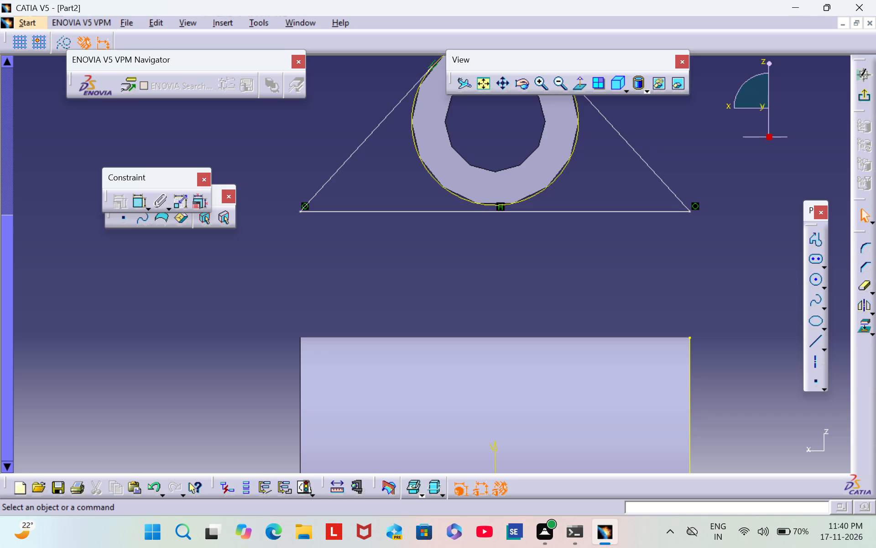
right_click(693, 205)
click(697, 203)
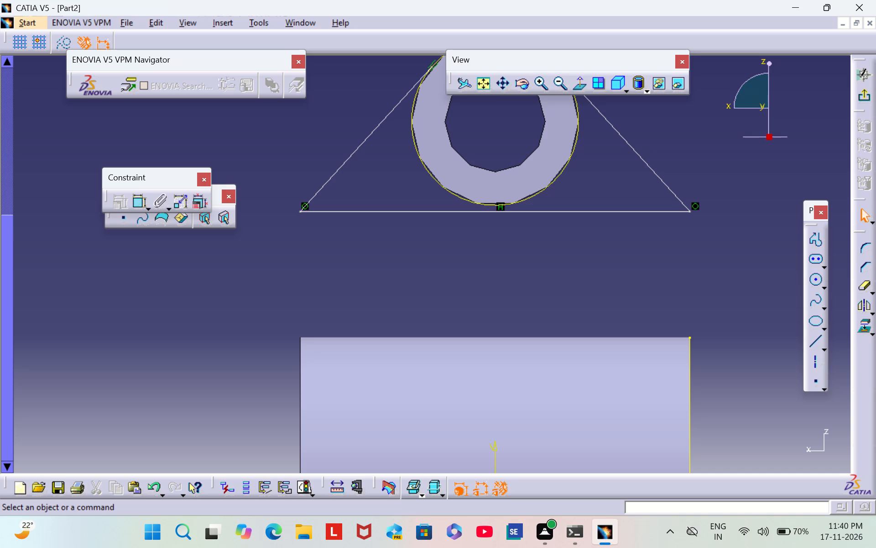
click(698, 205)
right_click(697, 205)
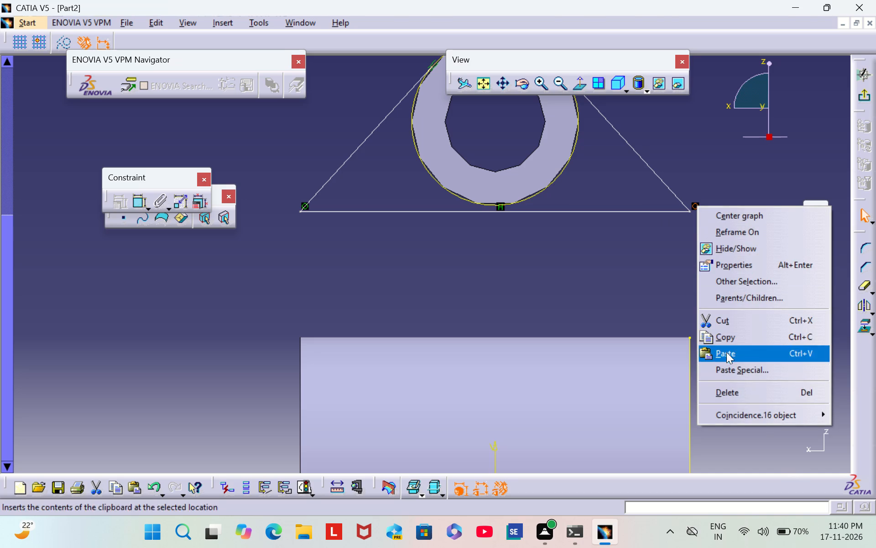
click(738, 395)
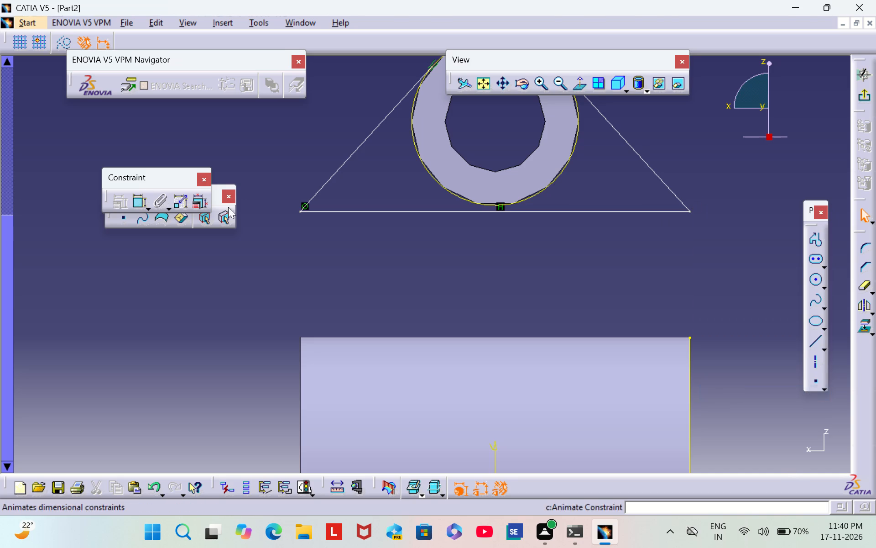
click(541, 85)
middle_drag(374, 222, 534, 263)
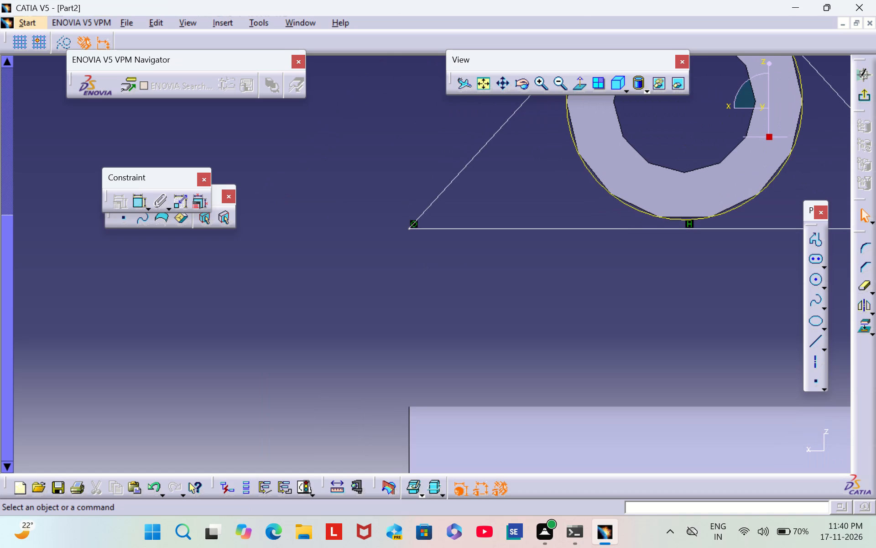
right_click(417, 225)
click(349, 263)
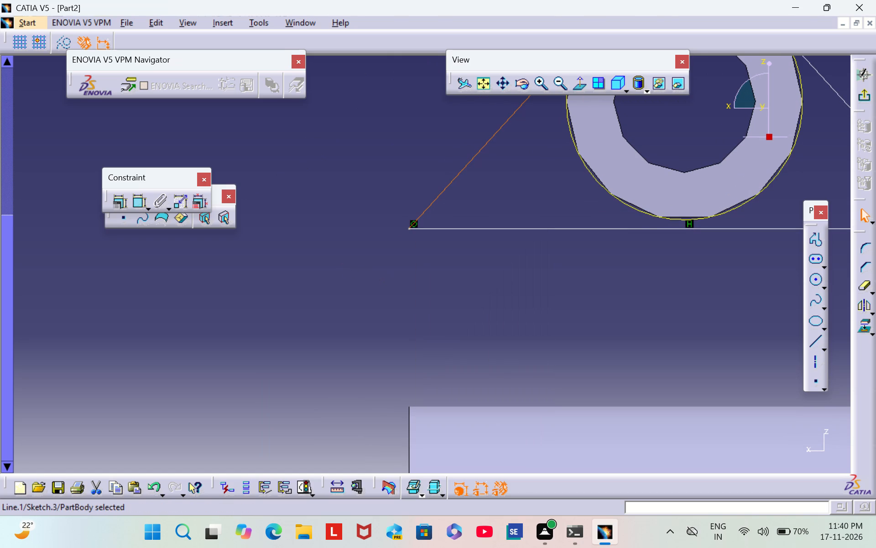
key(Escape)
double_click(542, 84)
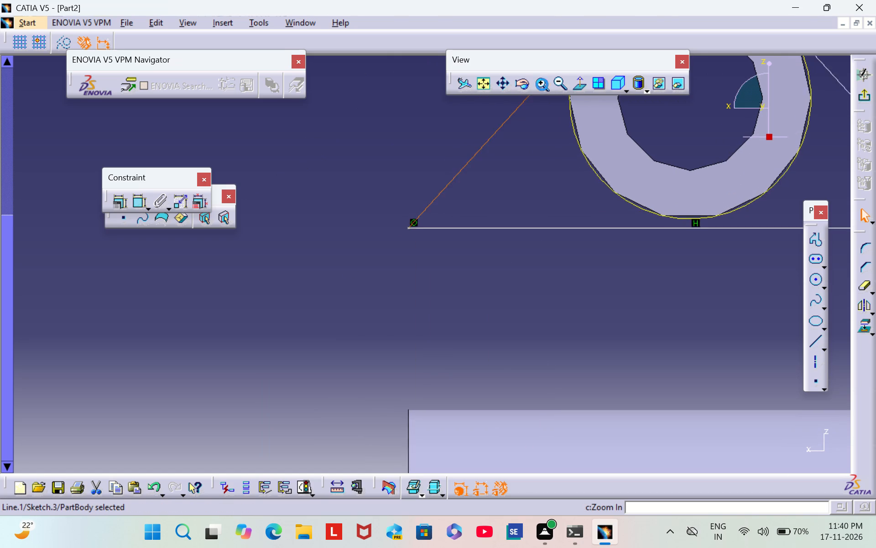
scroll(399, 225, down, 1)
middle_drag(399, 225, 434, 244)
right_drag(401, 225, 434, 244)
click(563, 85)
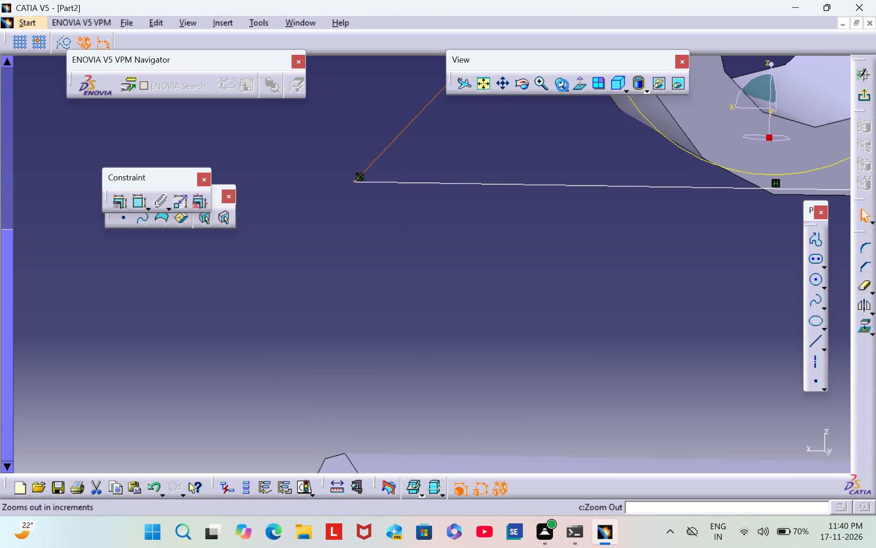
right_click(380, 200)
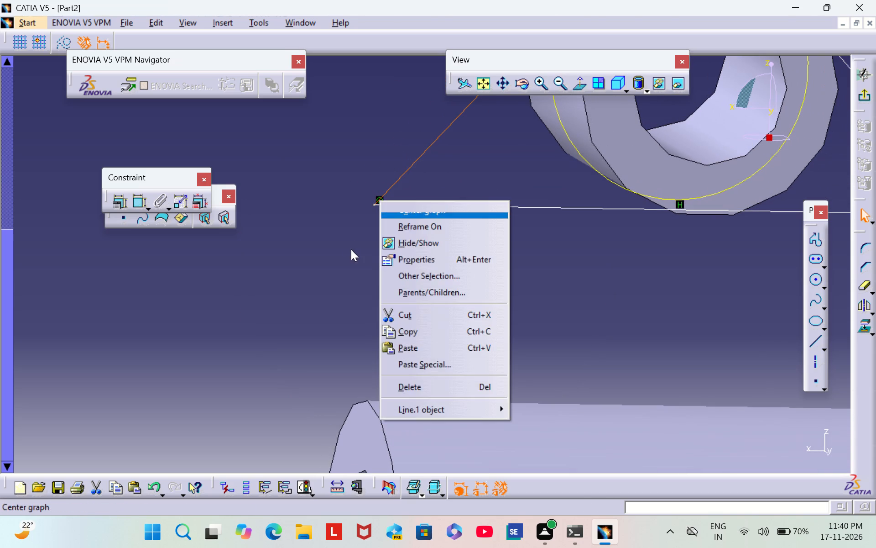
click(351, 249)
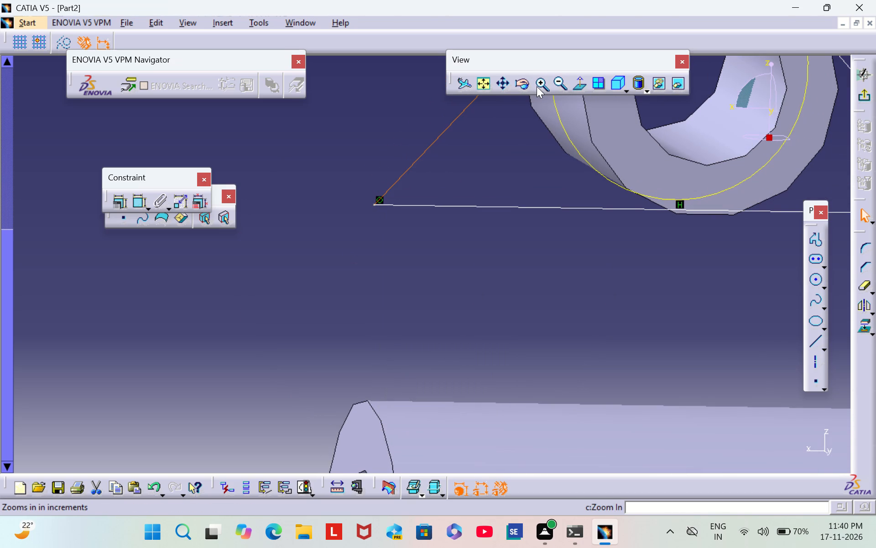
Delete the web profile's slanted line on the negative H side.
triple_click(537, 86)
triple_click(538, 84)
triple_click(539, 83)
triple_click(539, 83)
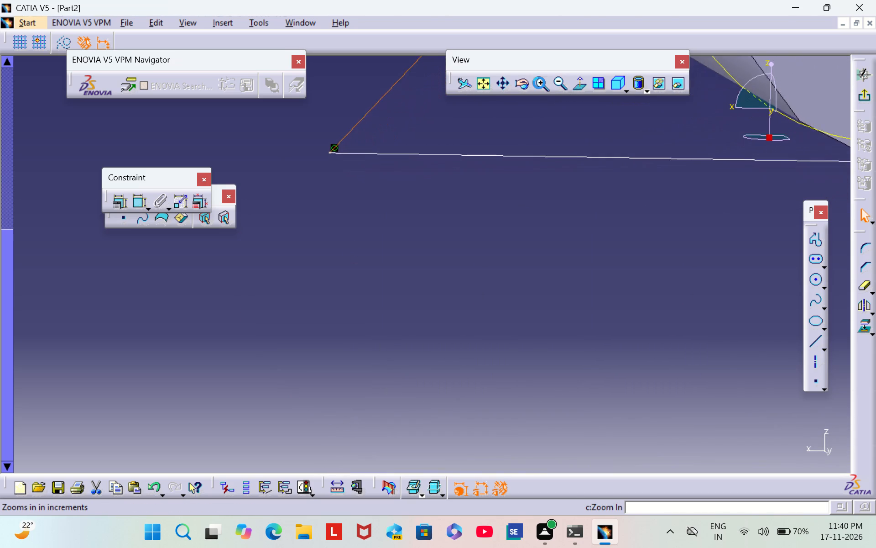
triple_click(539, 83)
double_click(539, 83)
scroll(407, 193, down, 1)
middle_drag(407, 193, 481, 317)
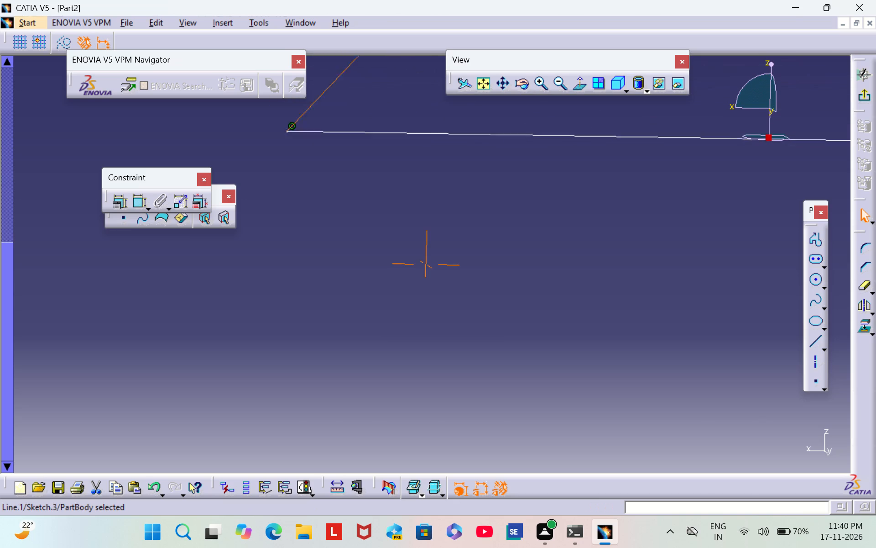
middle_drag(481, 317, 643, 547)
middle_click(643, 547)
middle_drag(599, 377, 606, 317)
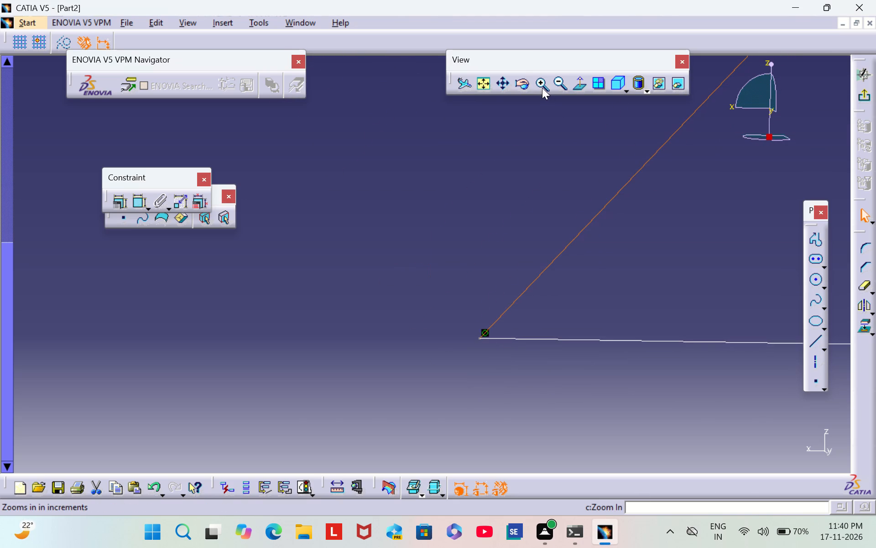
triple_click(542, 88)
triple_click(542, 87)
click(542, 86)
middle_drag(672, 309, 672, 309)
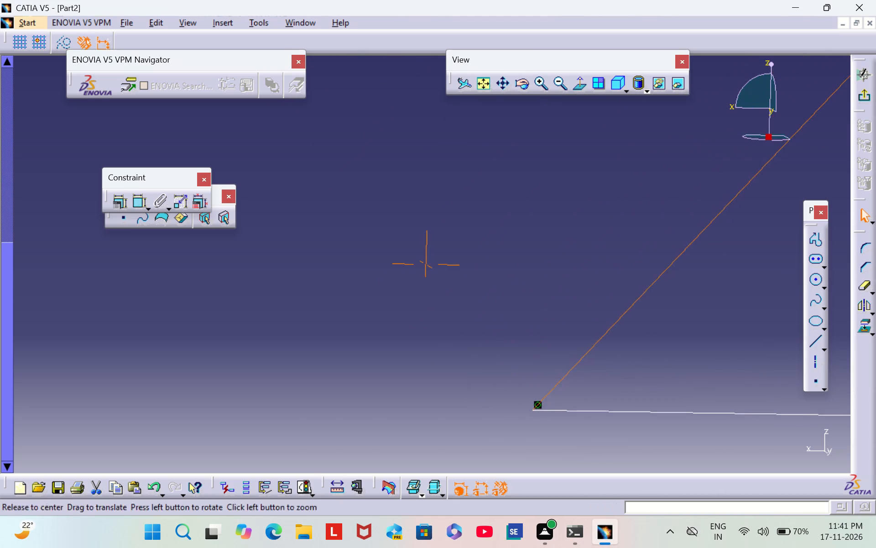
middle_drag(672, 309, 593, 186)
click(579, 245)
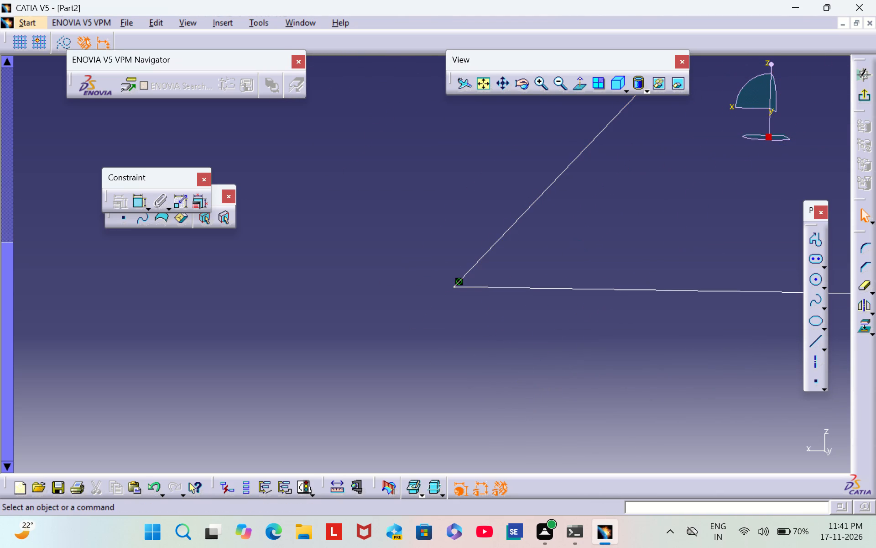
right_click(462, 282)
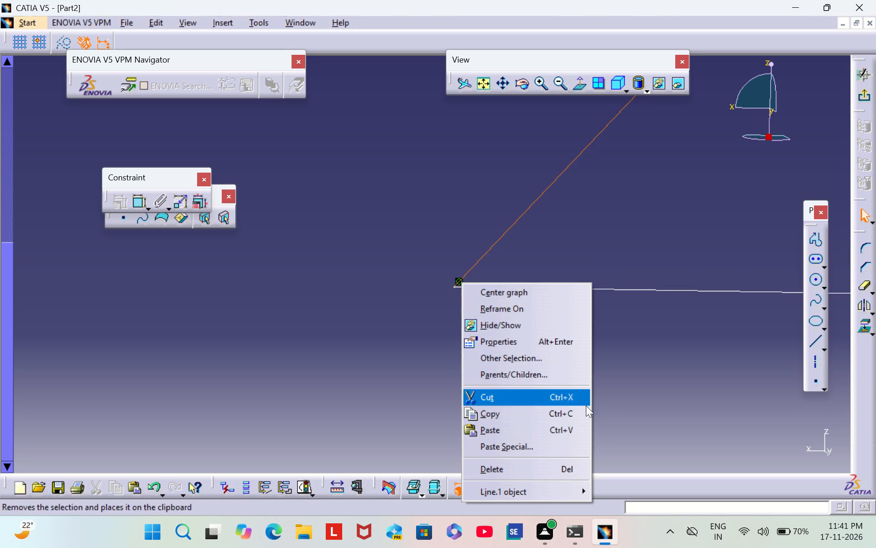
click(536, 465)
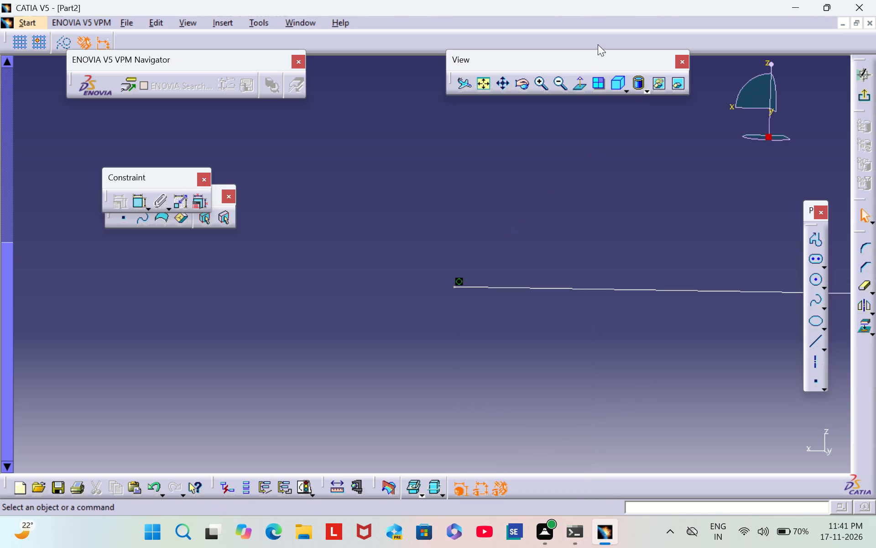
Exit the web profile sketch and reopen it for editing with the view normal to the sketch plane.
triple_click(561, 88)
triple_click(561, 88)
triple_click(561, 87)
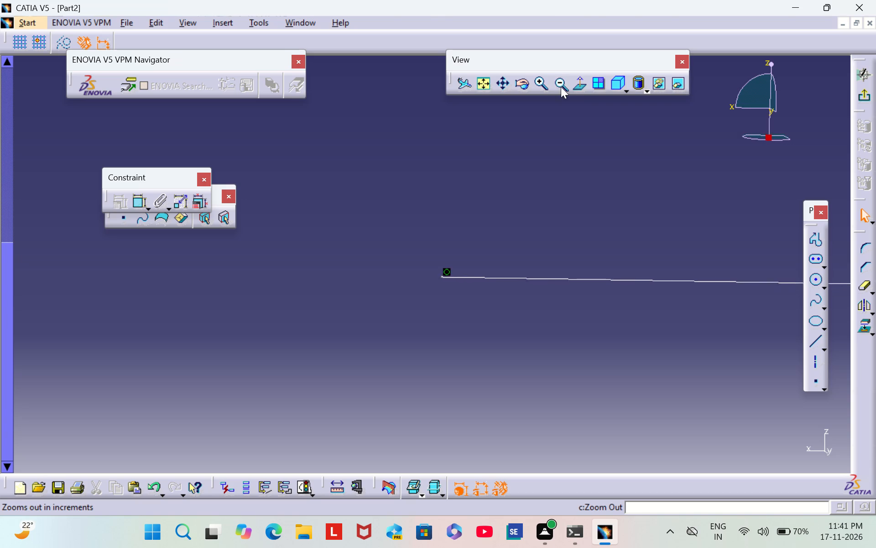
triple_click(561, 87)
triple_click(561, 87)
triple_click(561, 87)
triple_click(561, 87)
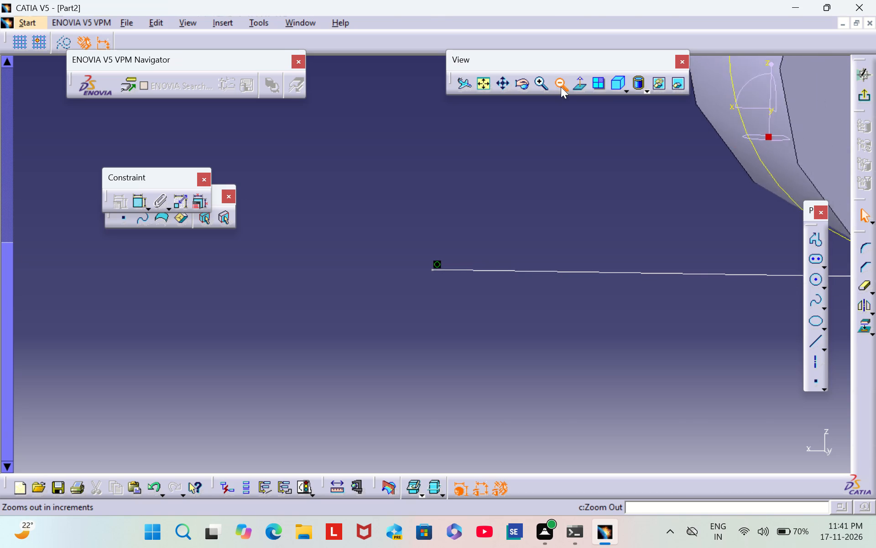
triple_click(561, 87)
triple_click(561, 87)
double_click(561, 87)
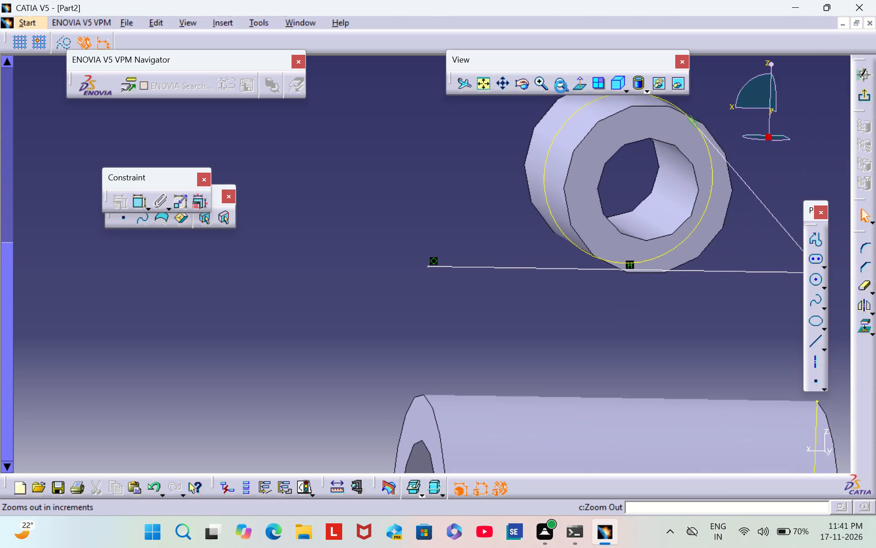
click(862, 100)
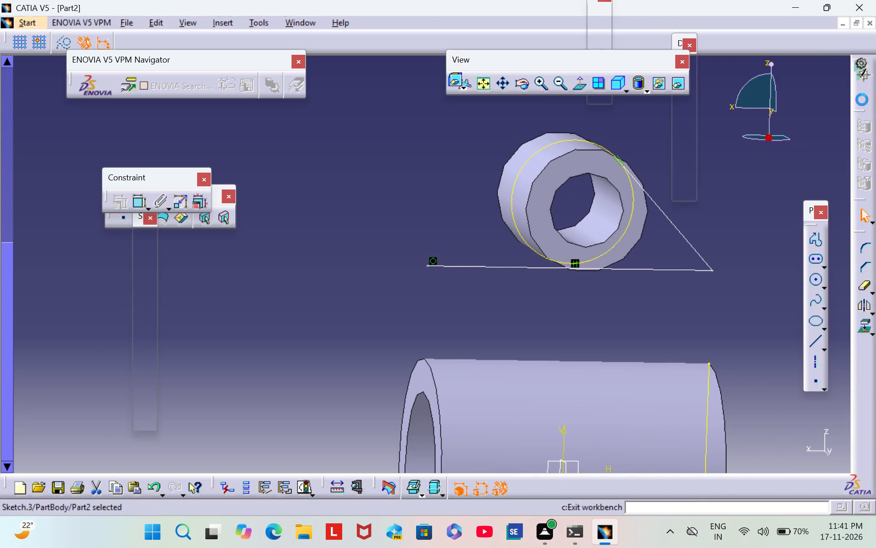
click(865, 174)
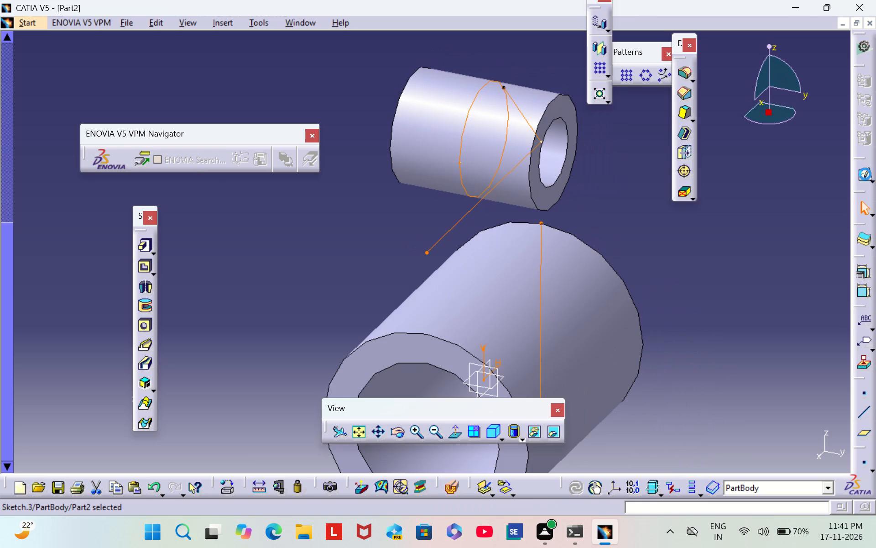
Delete the profile's horizontal base line and the slanted line on the positive H side.
right_click(658, 267)
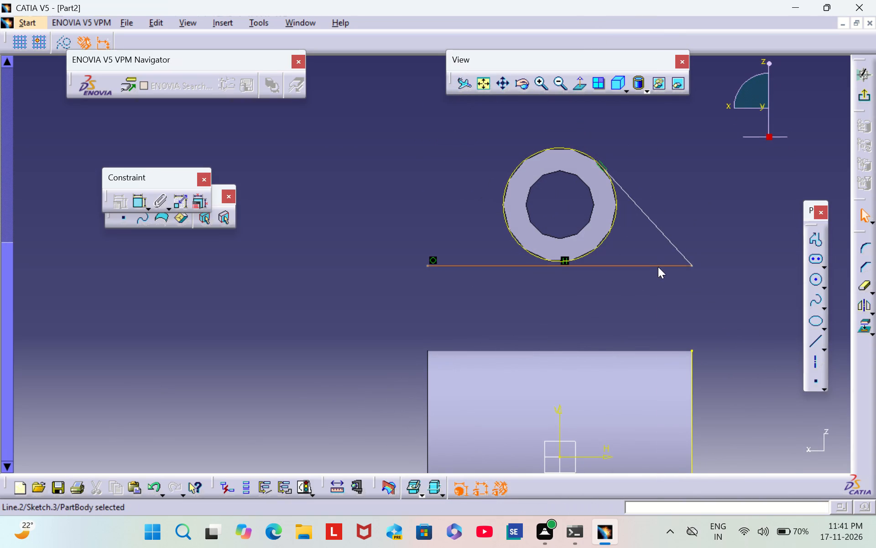
click(740, 452)
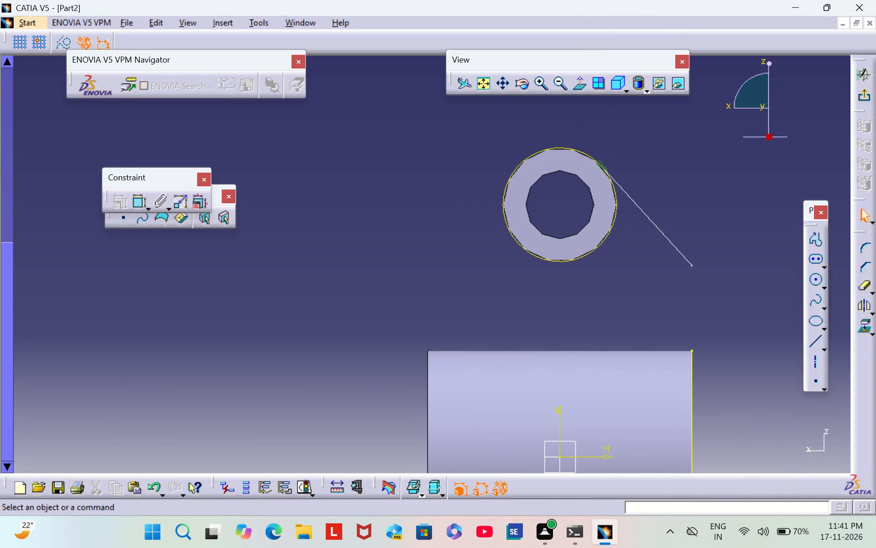
right_click(656, 227)
click(729, 422)
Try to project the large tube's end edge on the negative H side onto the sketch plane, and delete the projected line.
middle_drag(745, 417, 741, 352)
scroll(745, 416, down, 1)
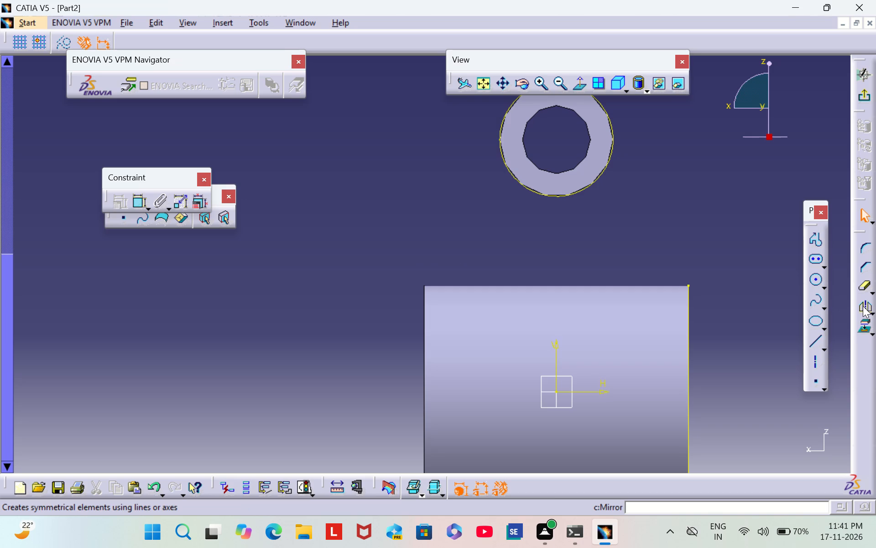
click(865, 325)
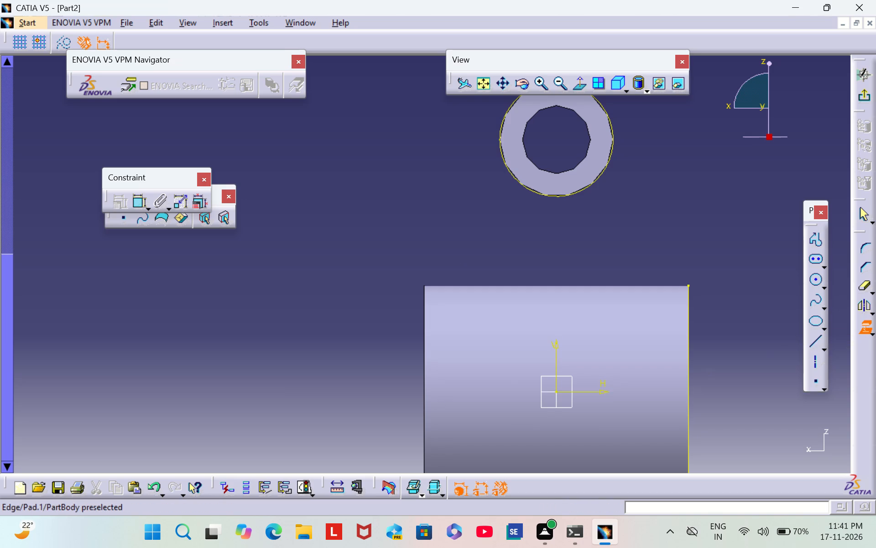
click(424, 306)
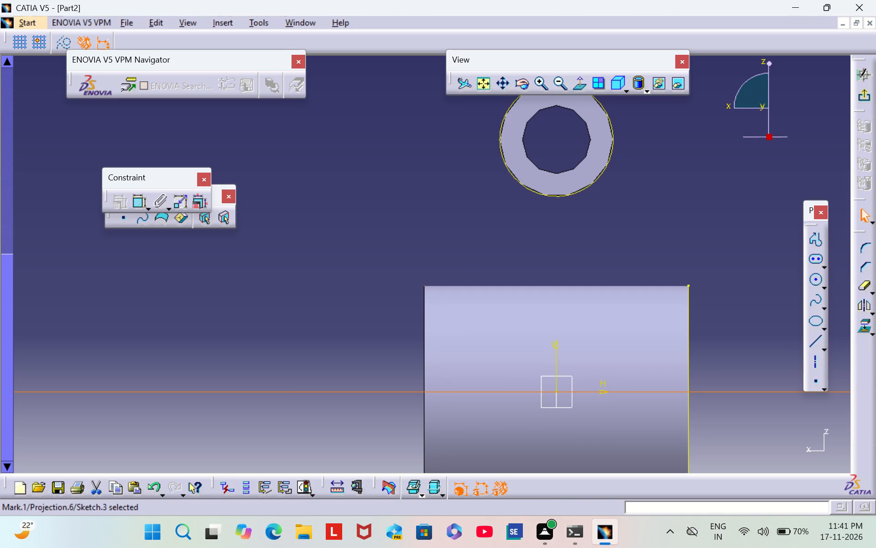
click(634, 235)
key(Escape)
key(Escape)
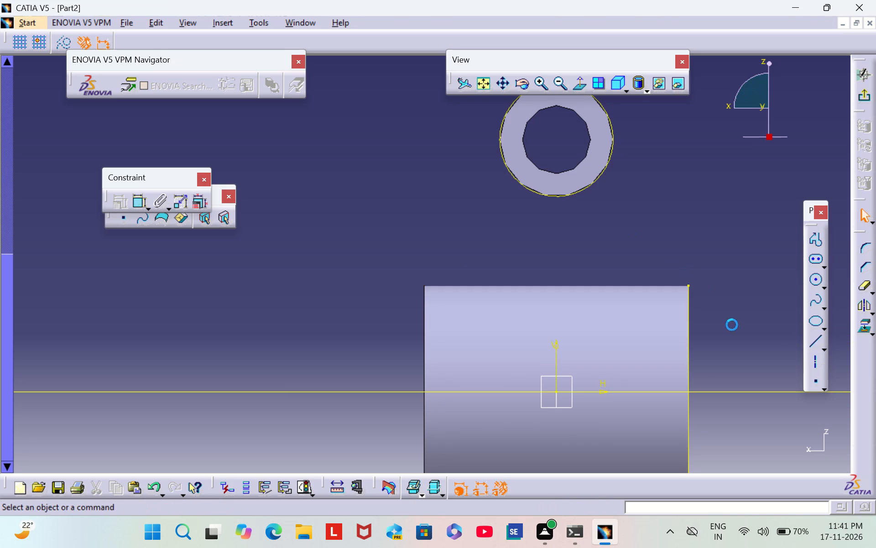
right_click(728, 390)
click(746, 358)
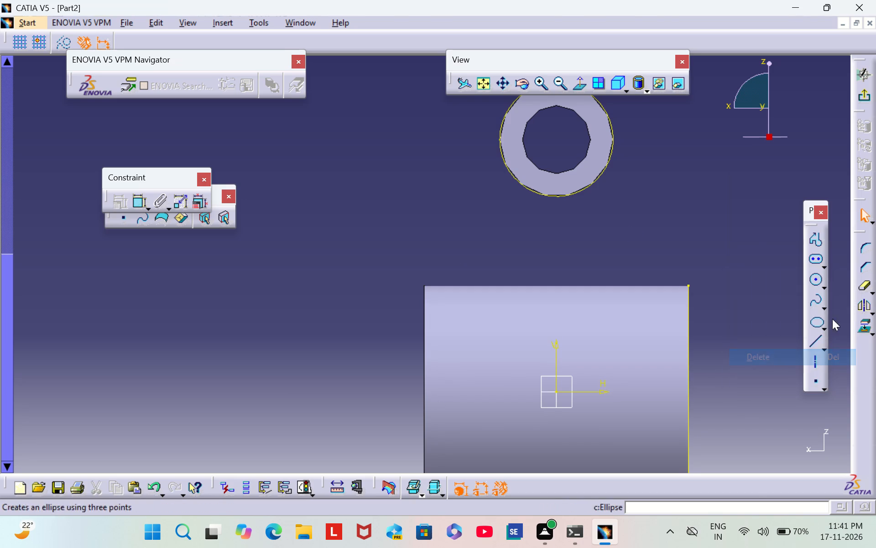
Project the large tube's end edge on the negative H side onto the sketch plane.
click(860, 327)
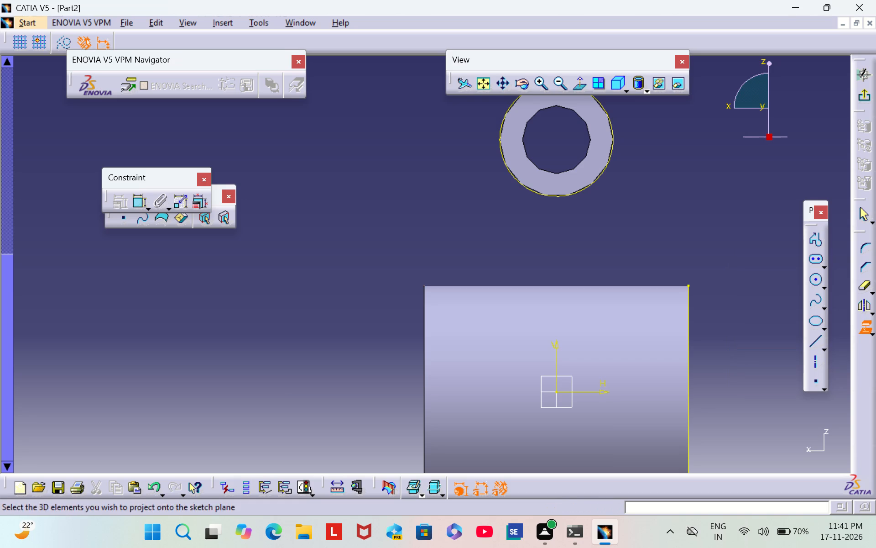
click(424, 285)
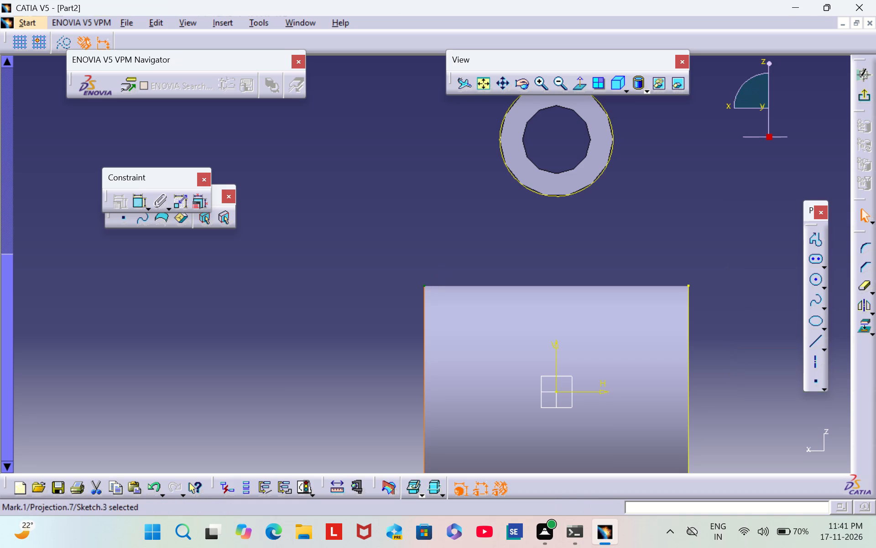
Draw an open three-line profile below the small tube, with two slanted sides and a horizontal base about 16 mm above the H axis.
click(545, 228)
middle_drag(583, 204, 504, 256)
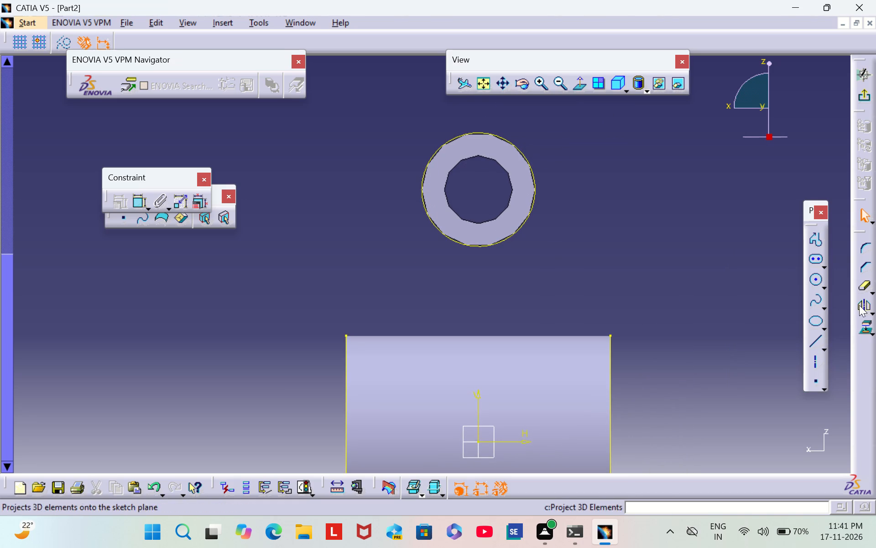
click(810, 239)
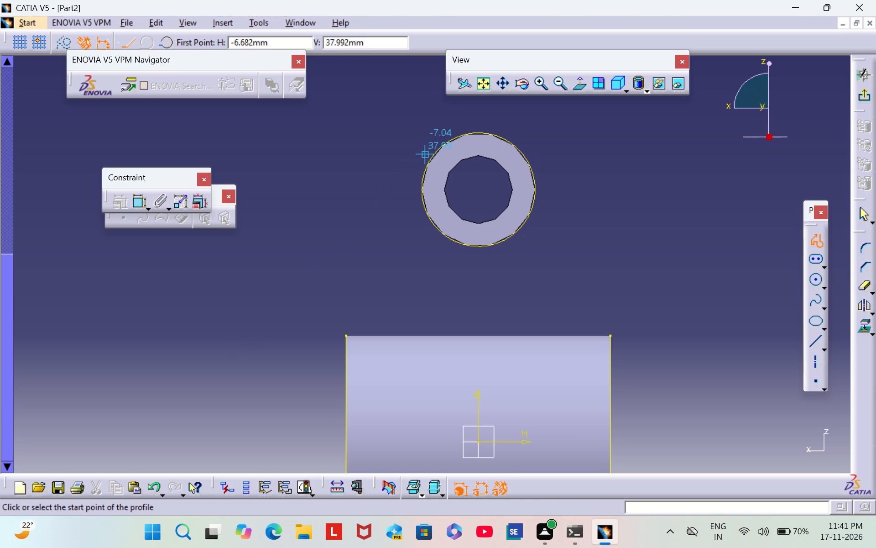
click(421, 149)
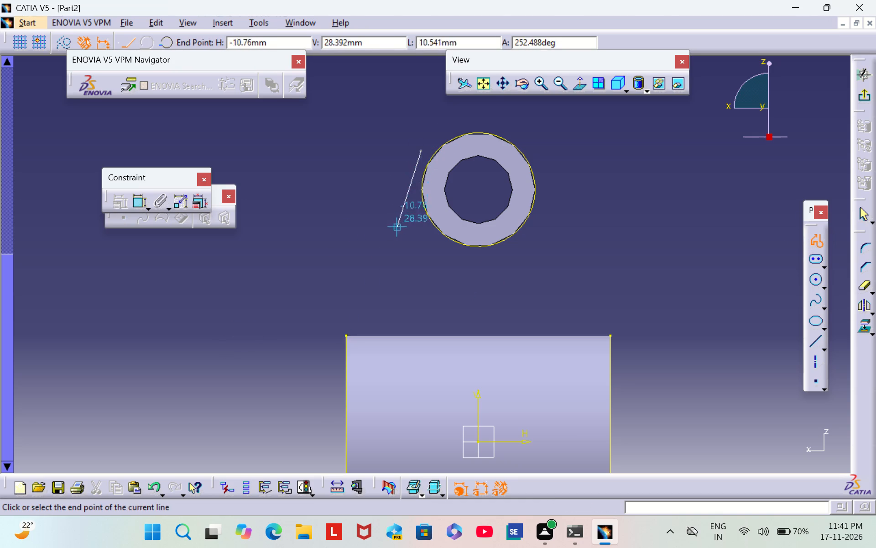
click(340, 318)
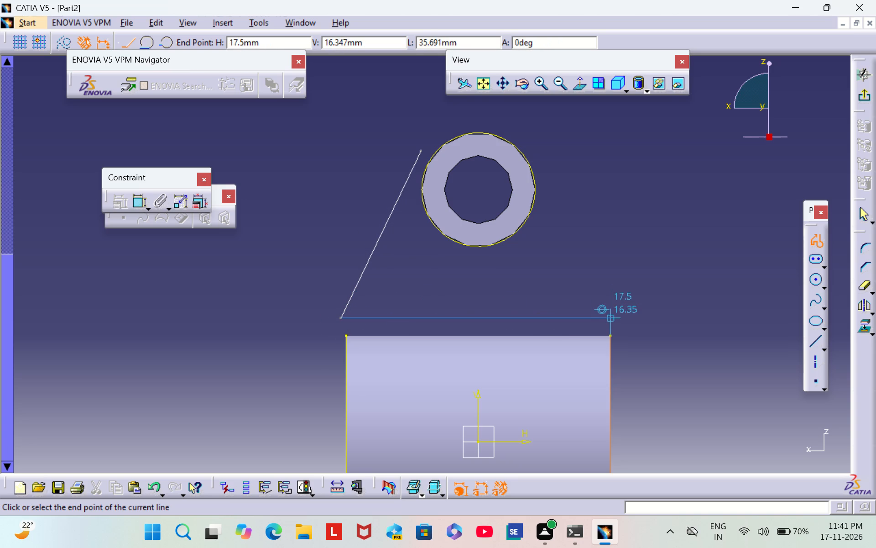
click(619, 319)
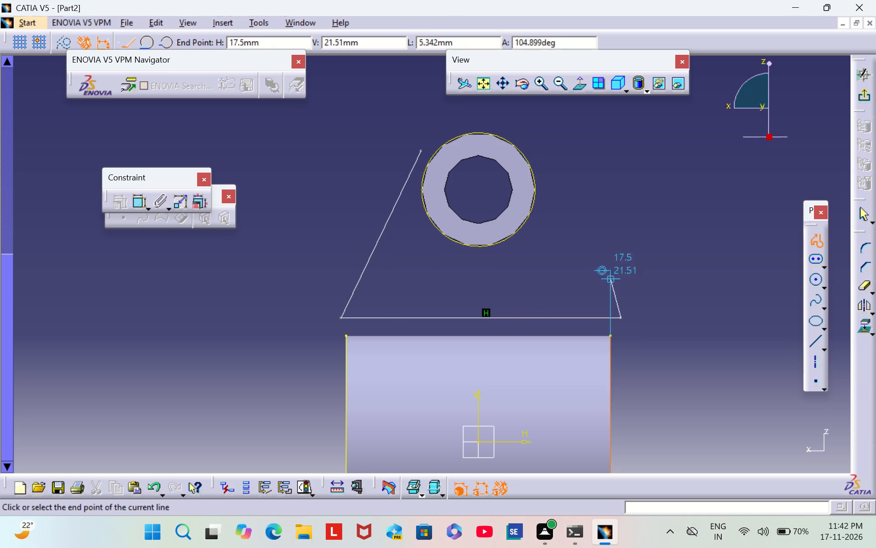
click(542, 150)
key(Escape)
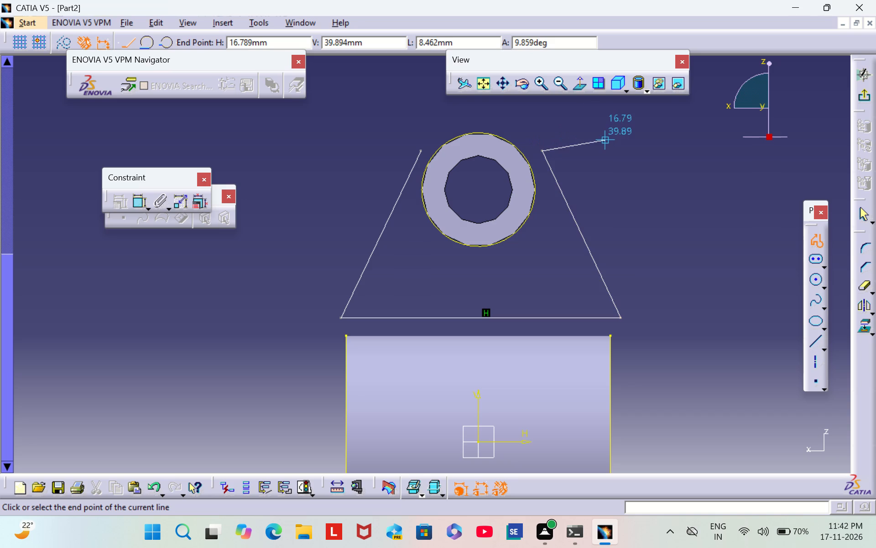
key(Escape)
click(657, 223)
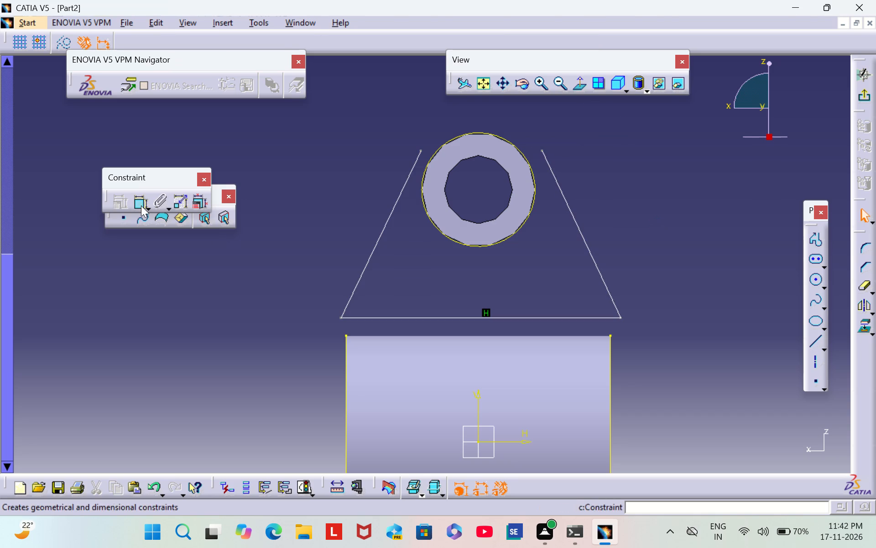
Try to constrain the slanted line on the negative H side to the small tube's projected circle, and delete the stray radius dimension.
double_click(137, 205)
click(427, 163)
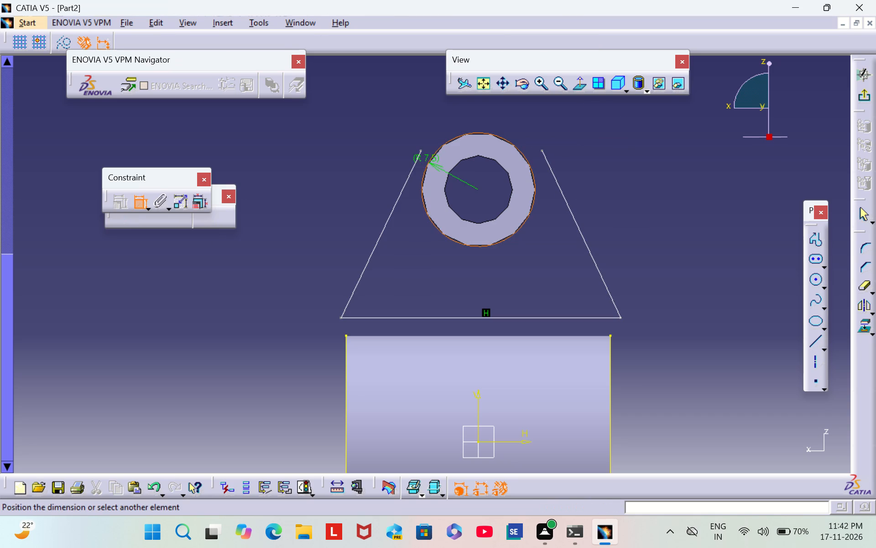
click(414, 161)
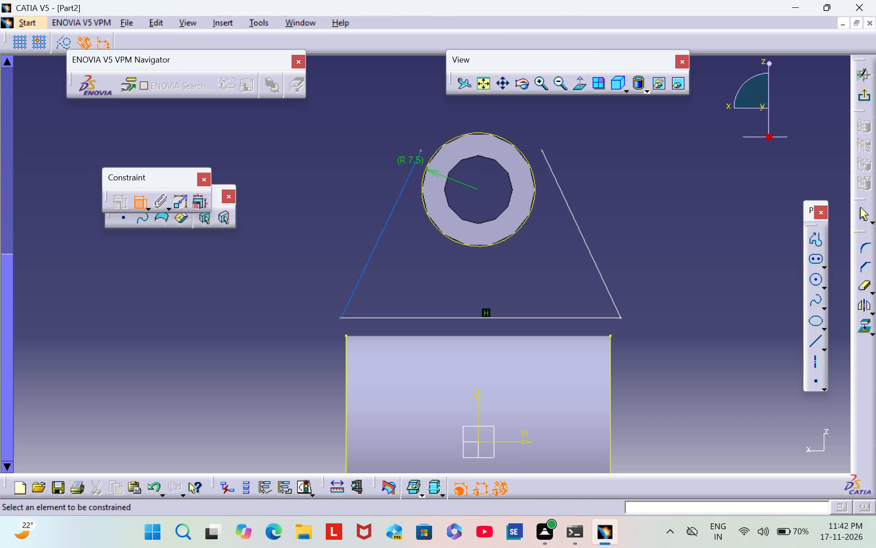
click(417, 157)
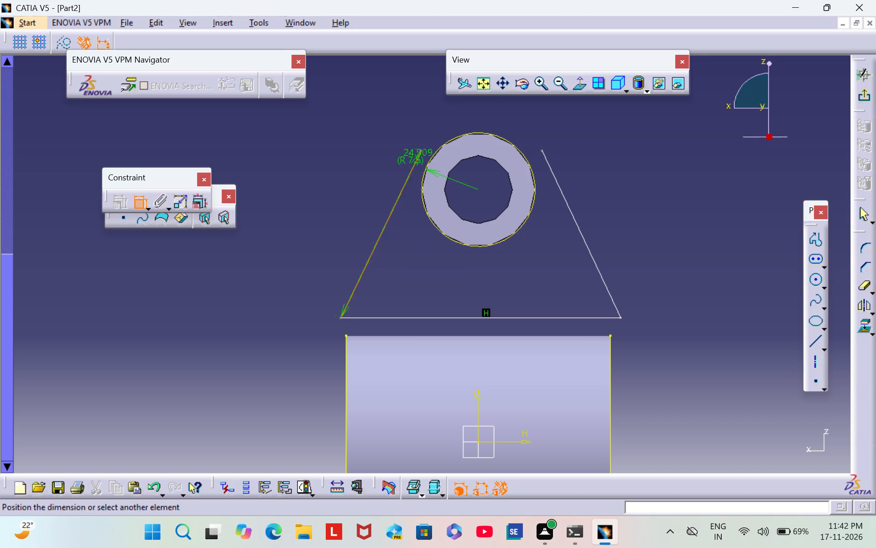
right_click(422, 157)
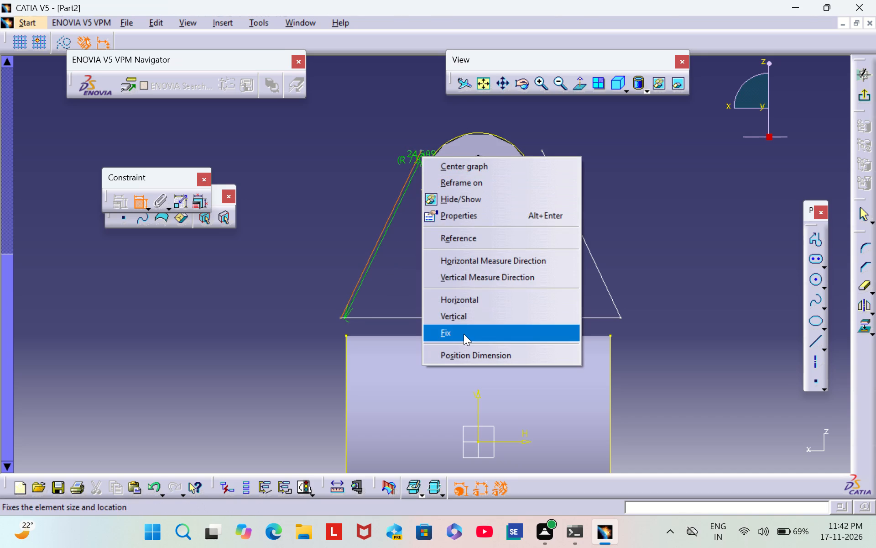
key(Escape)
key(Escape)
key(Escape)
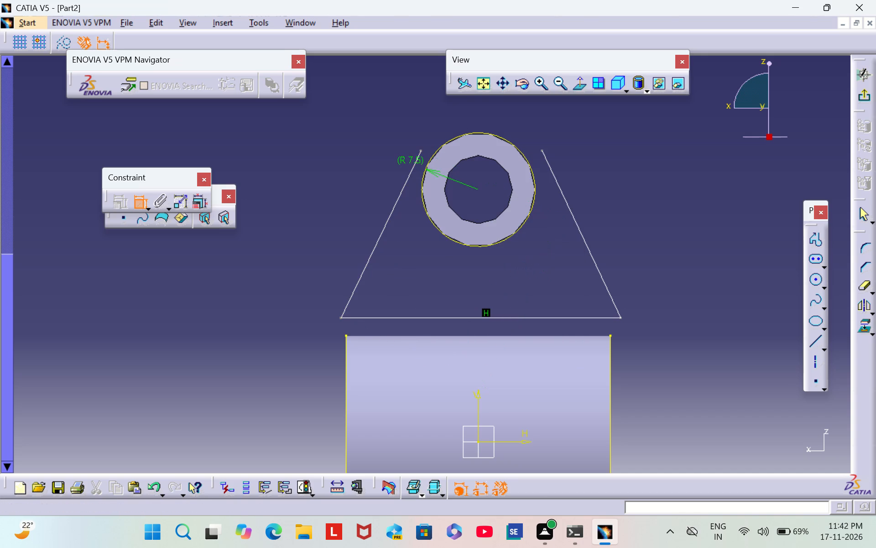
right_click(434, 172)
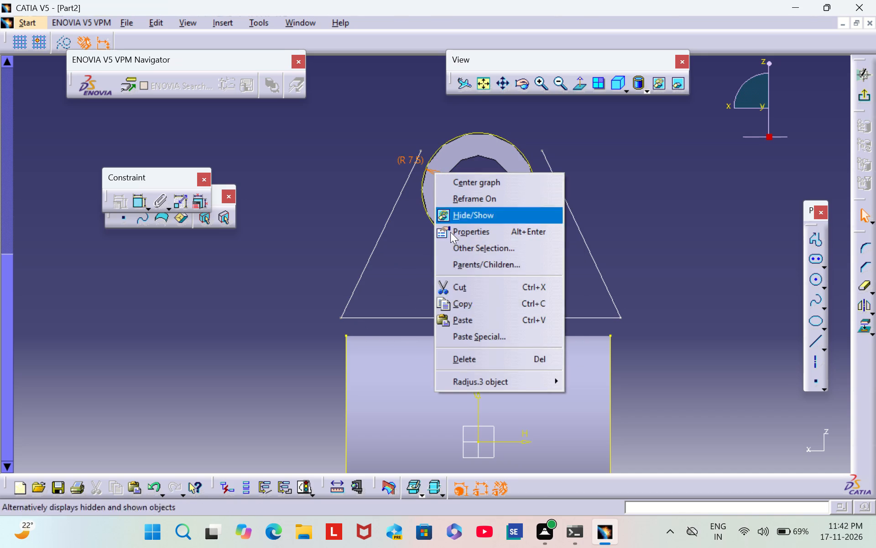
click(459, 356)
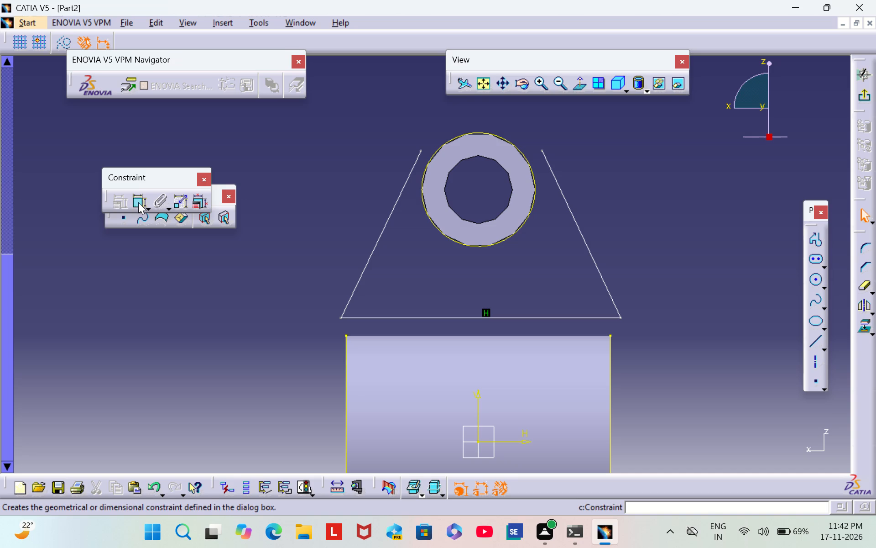
Make the upper endpoints of both slanted lines coincident with the small tube's projected circle.
double_click(138, 202)
click(436, 149)
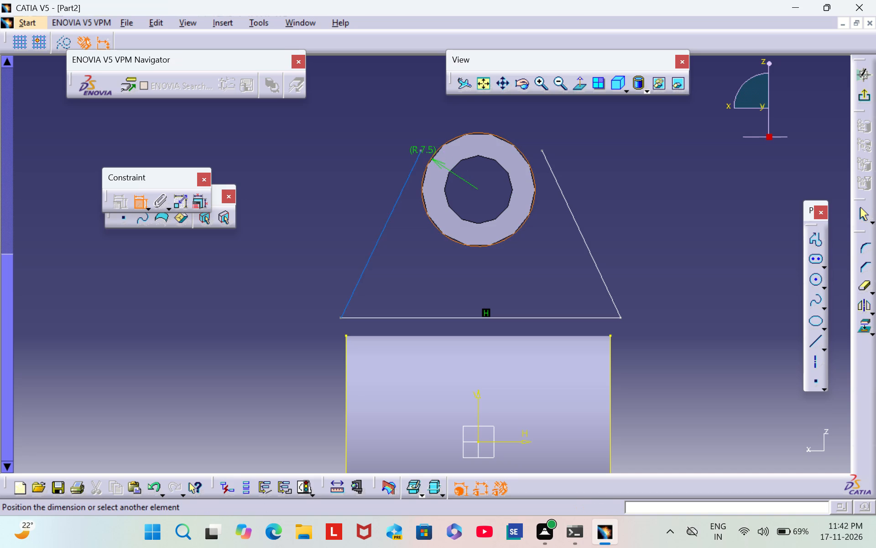
click(421, 151)
right_click(434, 145)
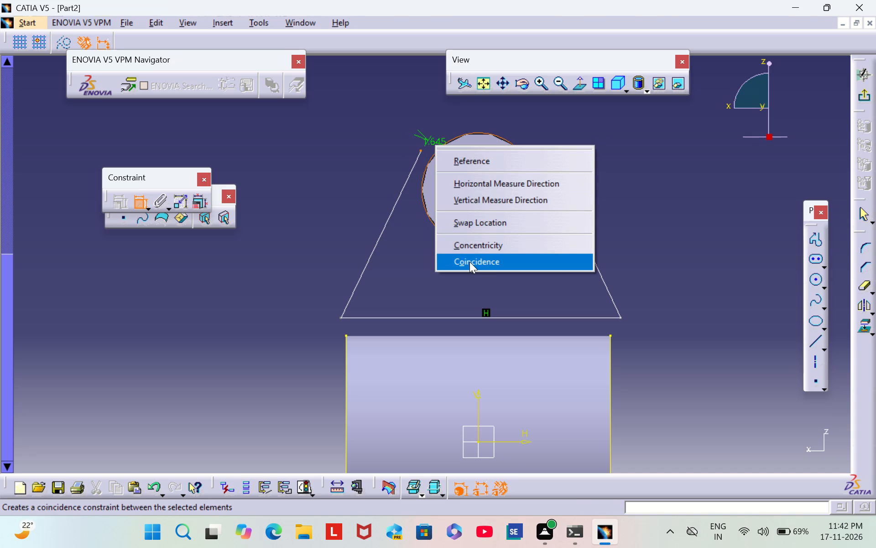
click(470, 262)
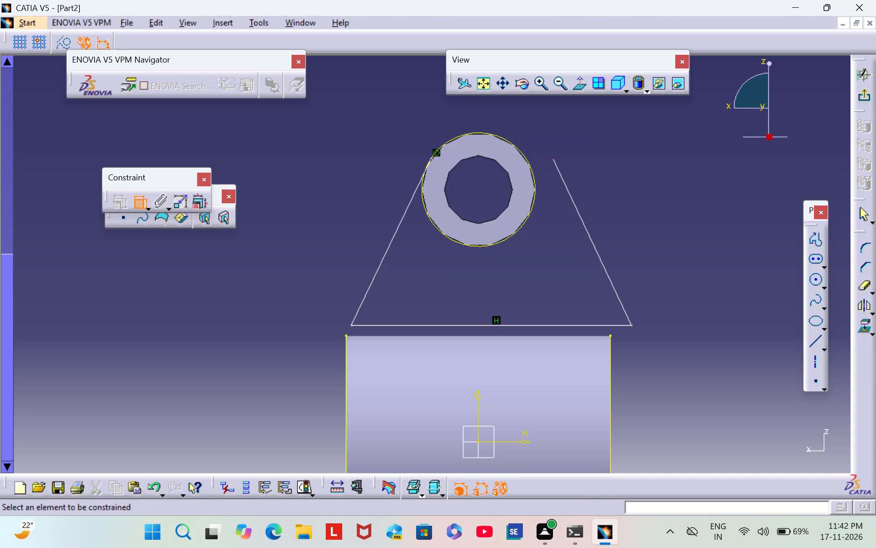
click(553, 157)
click(532, 170)
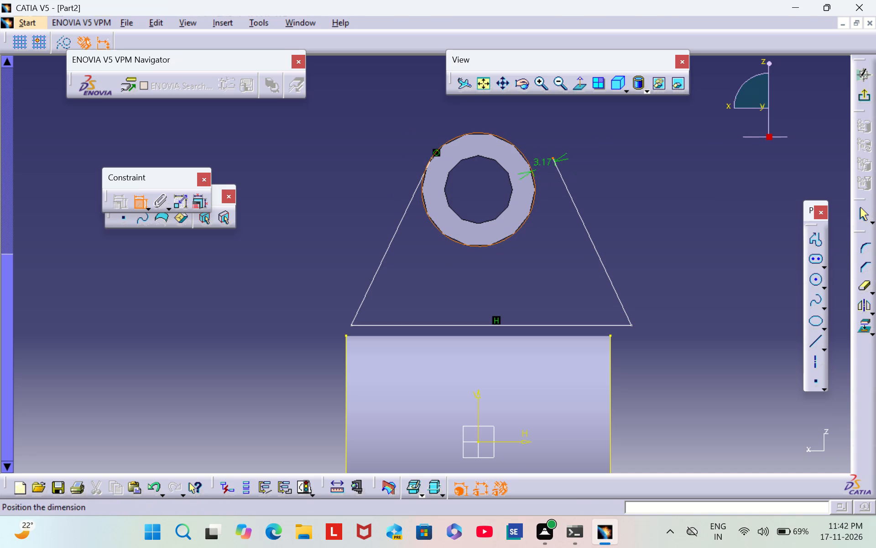
right_click(547, 163)
click(584, 278)
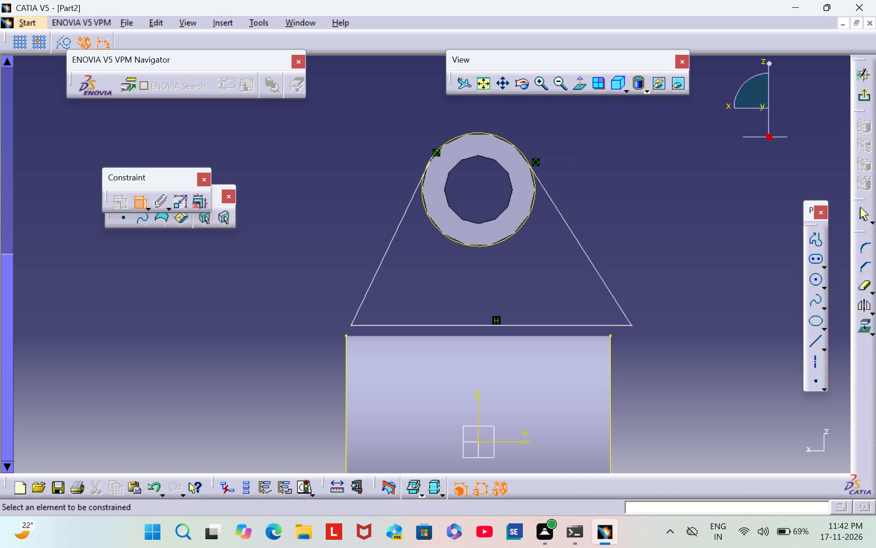
Make both base corners of the profile coincident with the upper endpoints of the large tube's projected end edges.
middle_drag(643, 224, 657, 179)
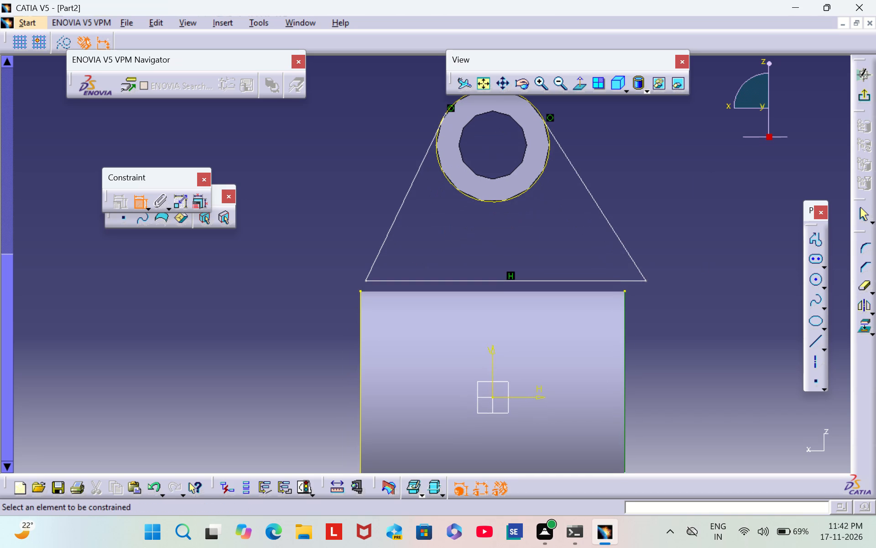
click(646, 280)
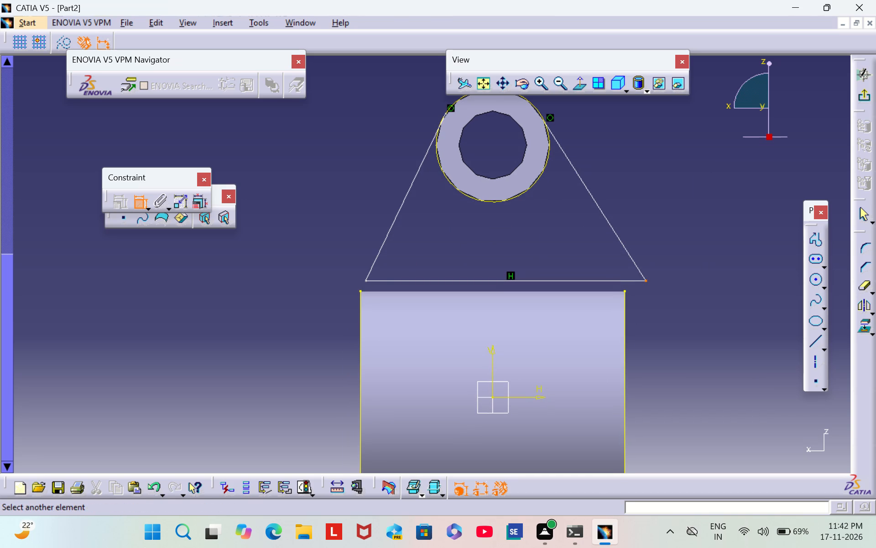
click(625, 290)
right_click(639, 290)
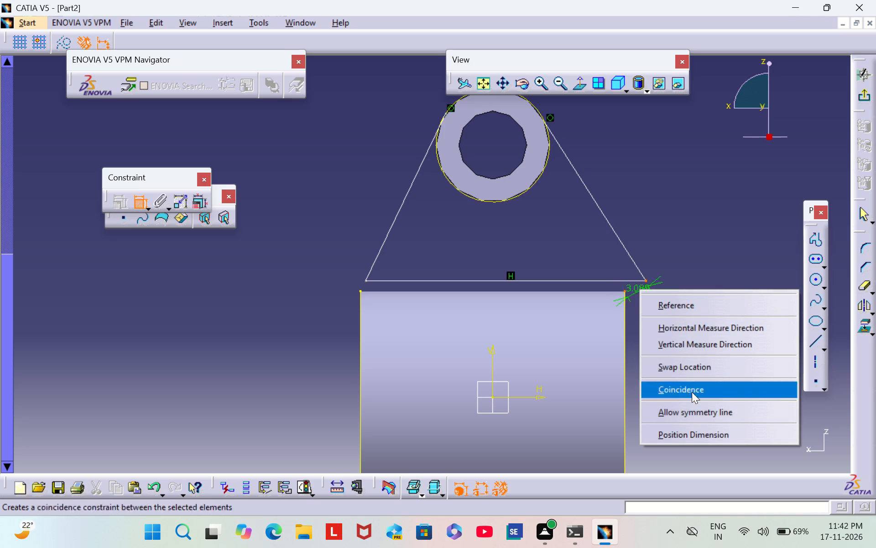
click(693, 393)
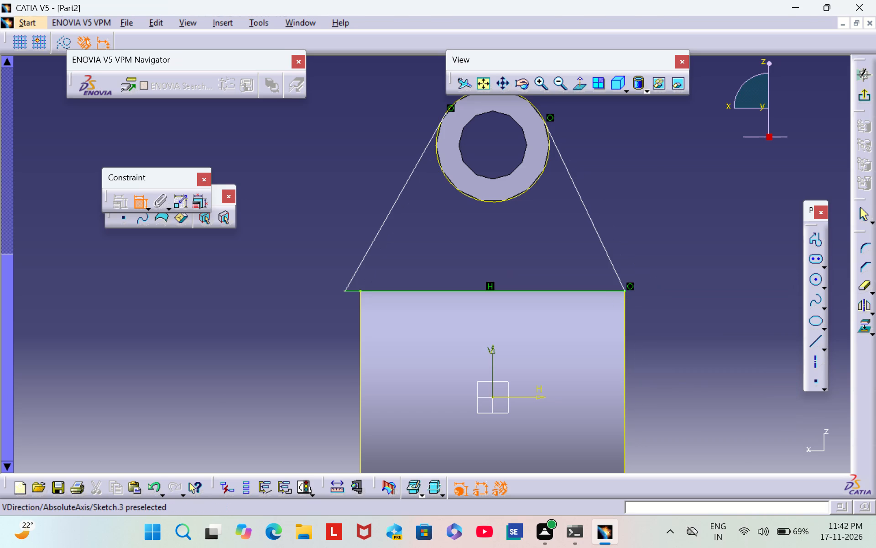
scroll(633, 225, down, 1)
middle_drag(634, 220, 764, 137)
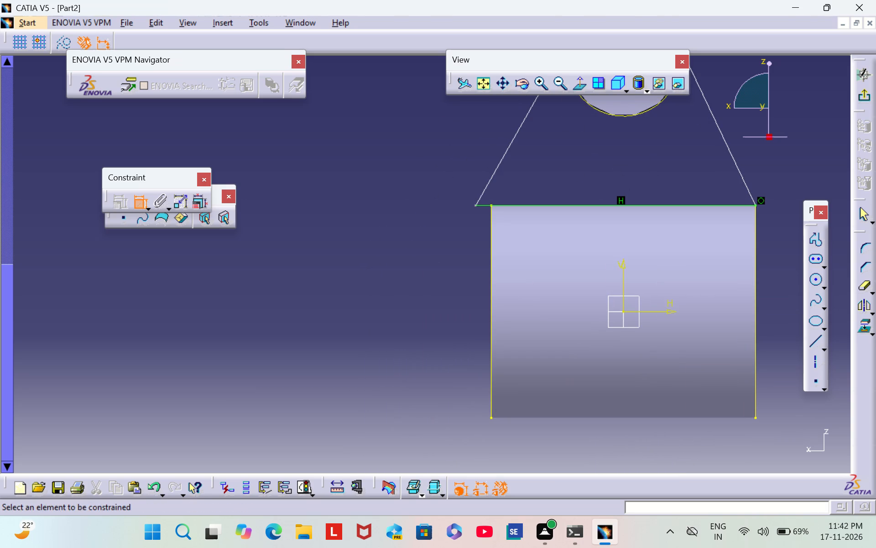
click(474, 206)
click(491, 205)
right_click(491, 203)
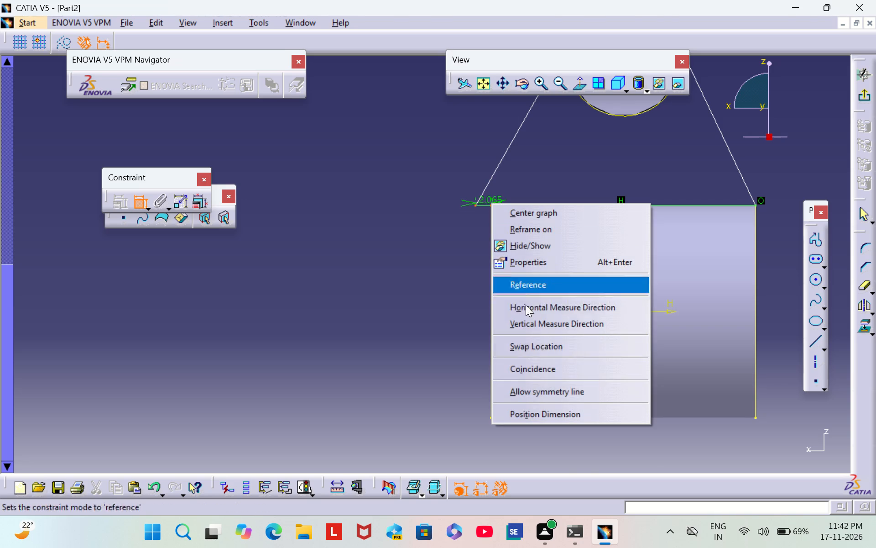
click(543, 371)
Examine closely where the slanted lines' upper ends meet the small tube's projected circle.
middle_drag(625, 256, 465, 389)
scroll(625, 256, down, 1)
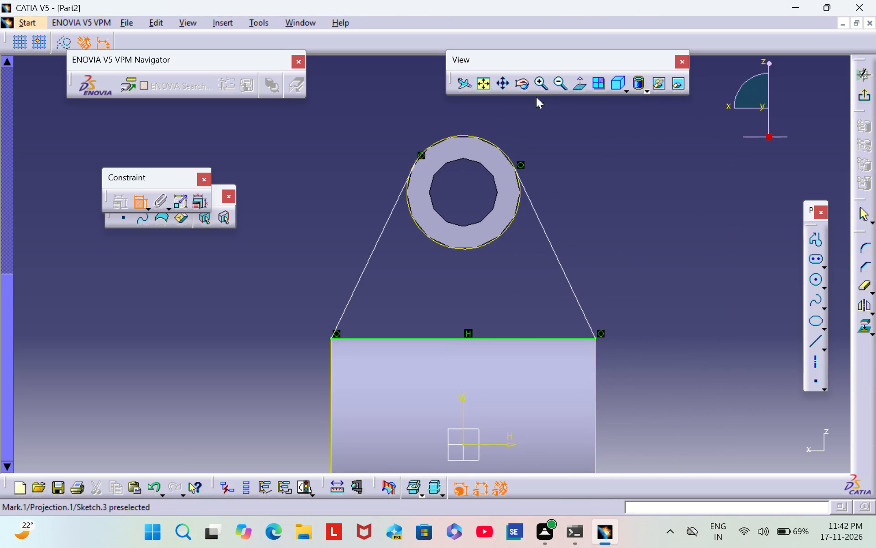
triple_click(536, 79)
triple_click(536, 79)
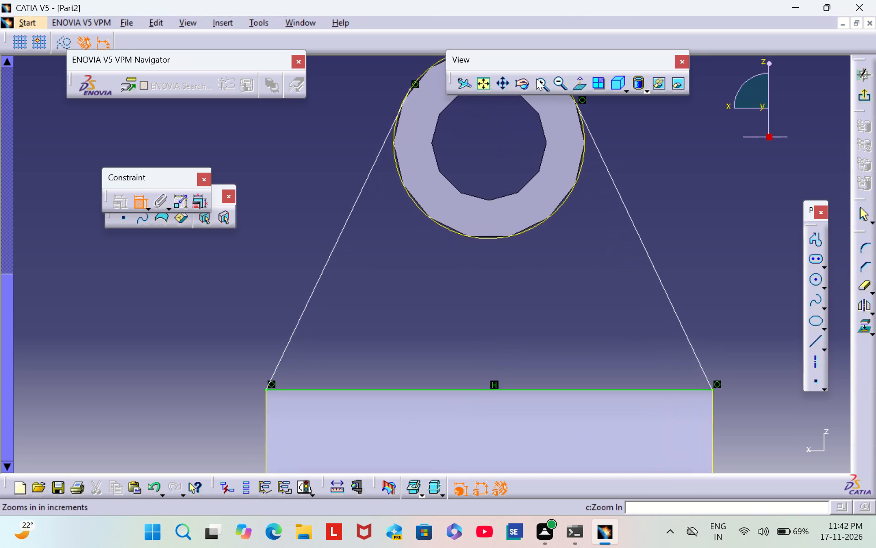
click(536, 79)
middle_drag(672, 157, 673, 175)
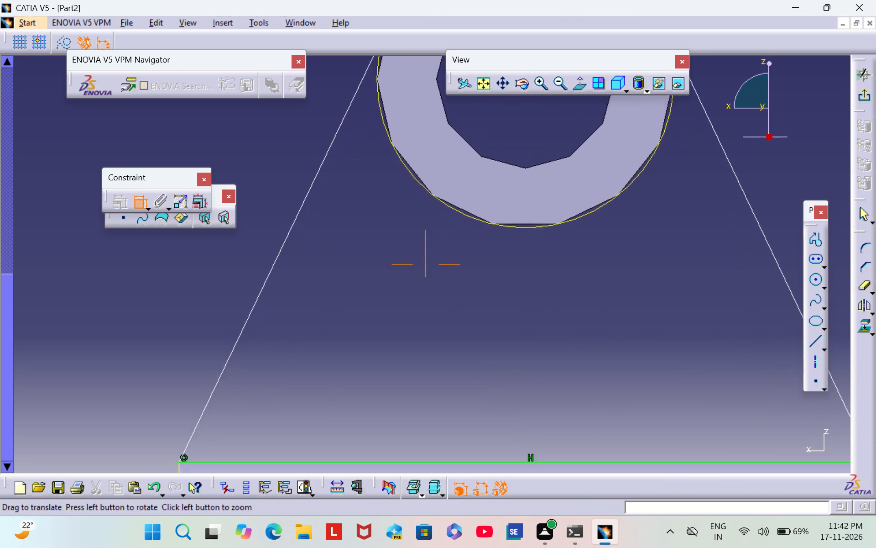
middle_drag(673, 175, 568, 418)
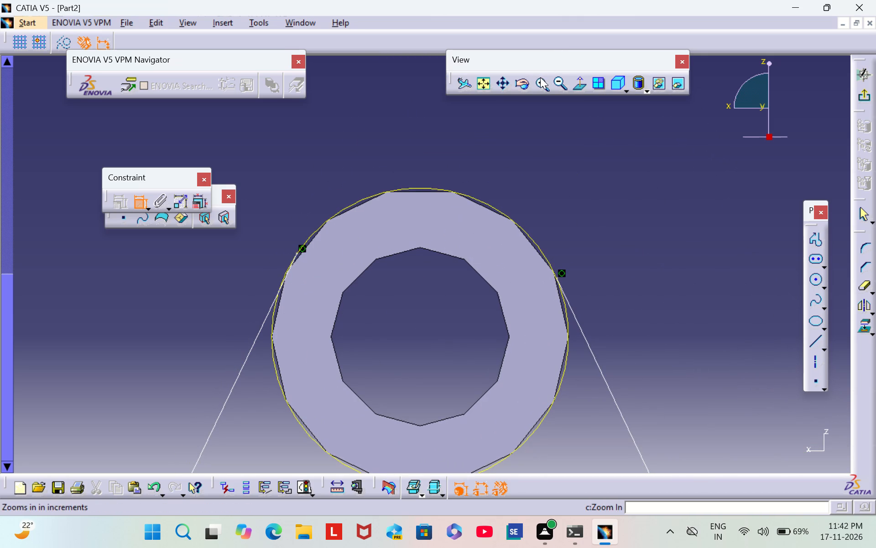
triple_click(539, 79)
triple_click(539, 79)
triple_click(539, 79)
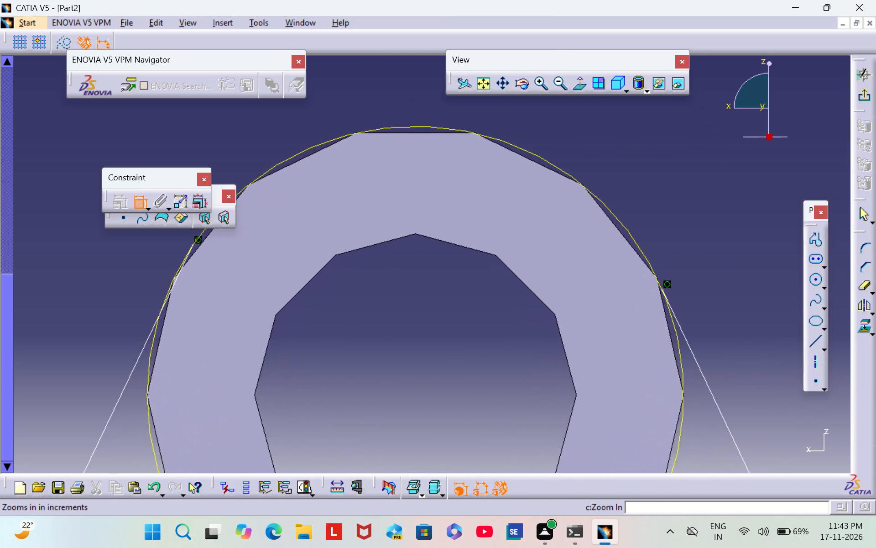
middle_drag(665, 323, 557, 243)
scroll(665, 322, down, 1)
middle_click(521, 218)
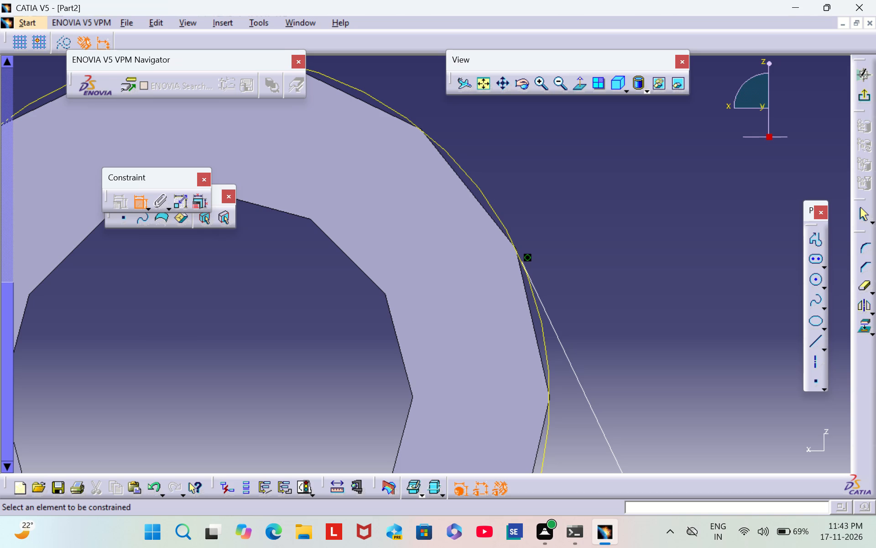
triple_click(560, 84)
triple_click(560, 84)
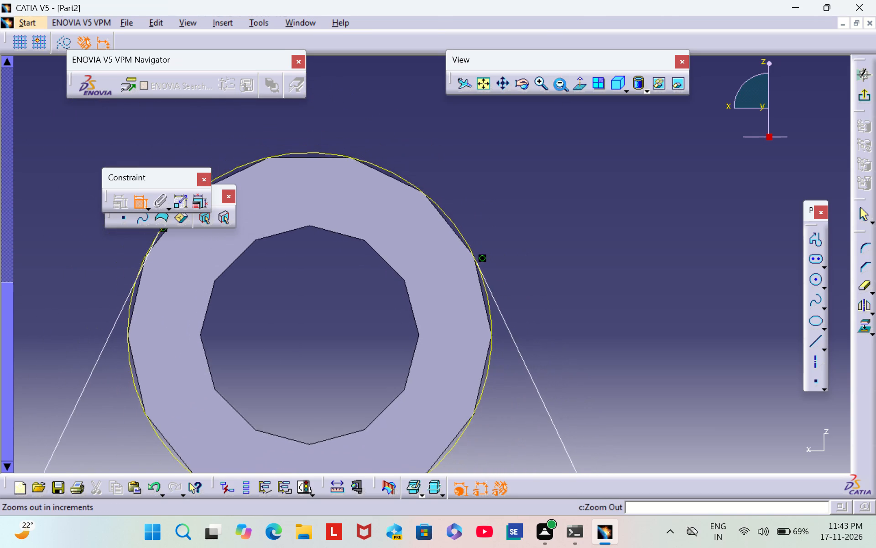
triple_click(560, 84)
triple_click(560, 85)
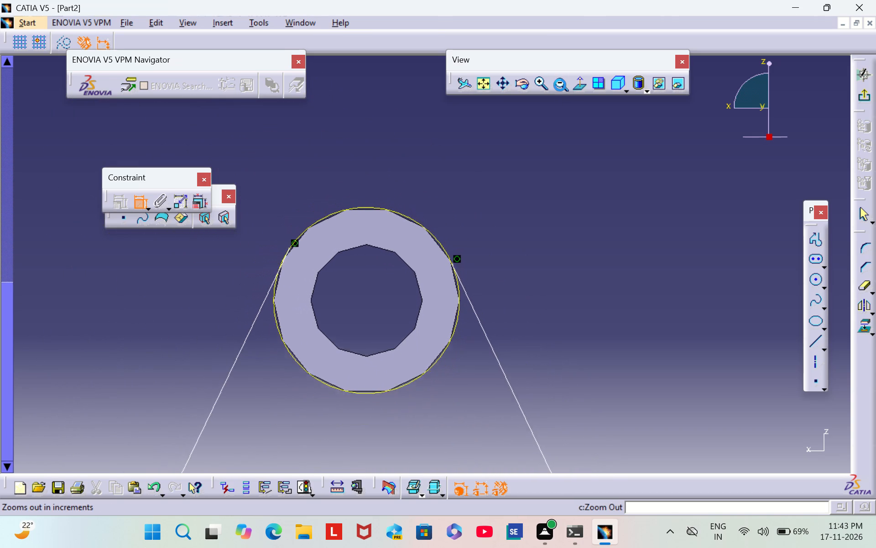
middle_drag(416, 394, 531, 314)
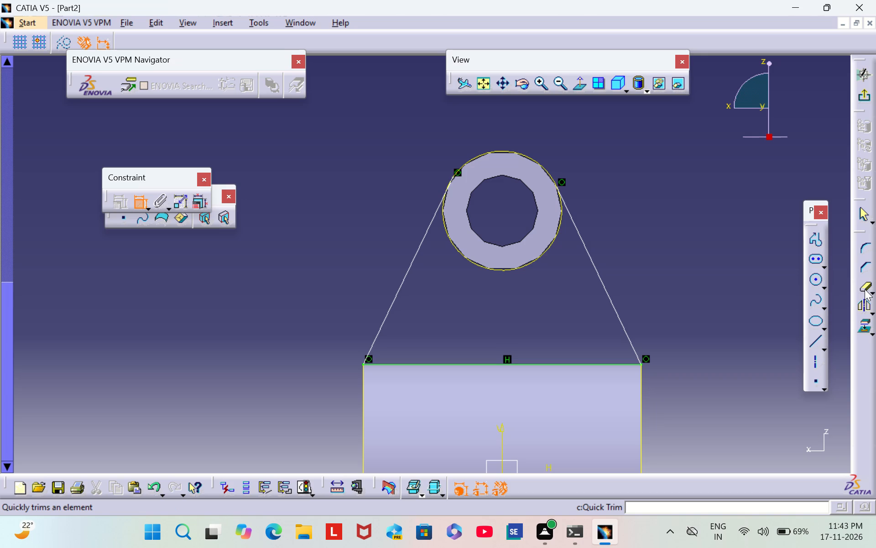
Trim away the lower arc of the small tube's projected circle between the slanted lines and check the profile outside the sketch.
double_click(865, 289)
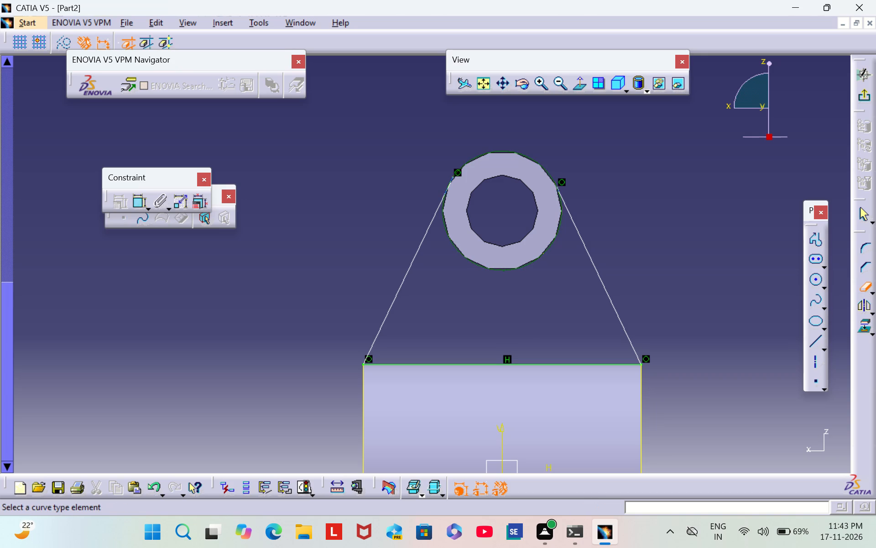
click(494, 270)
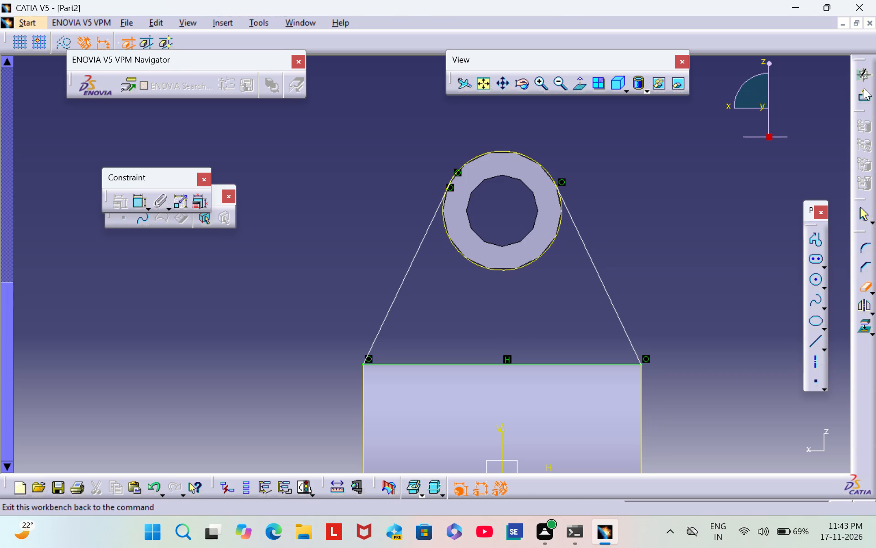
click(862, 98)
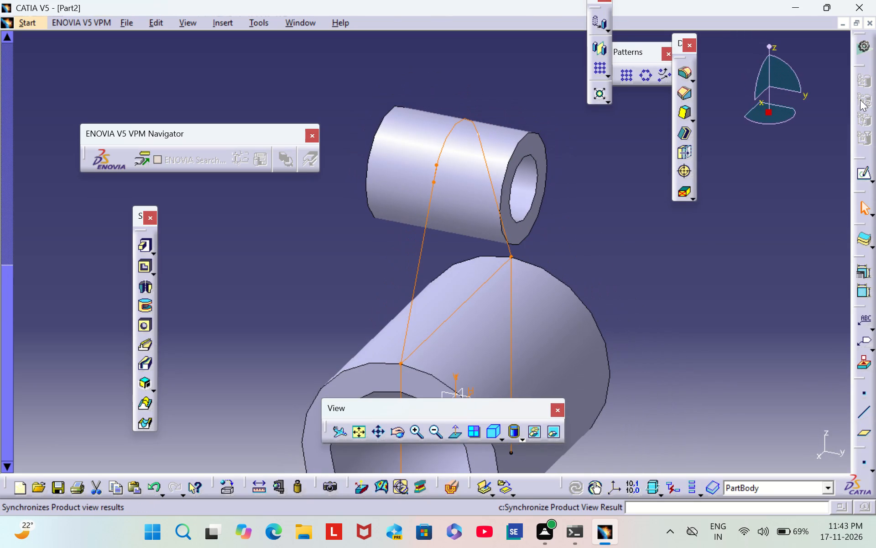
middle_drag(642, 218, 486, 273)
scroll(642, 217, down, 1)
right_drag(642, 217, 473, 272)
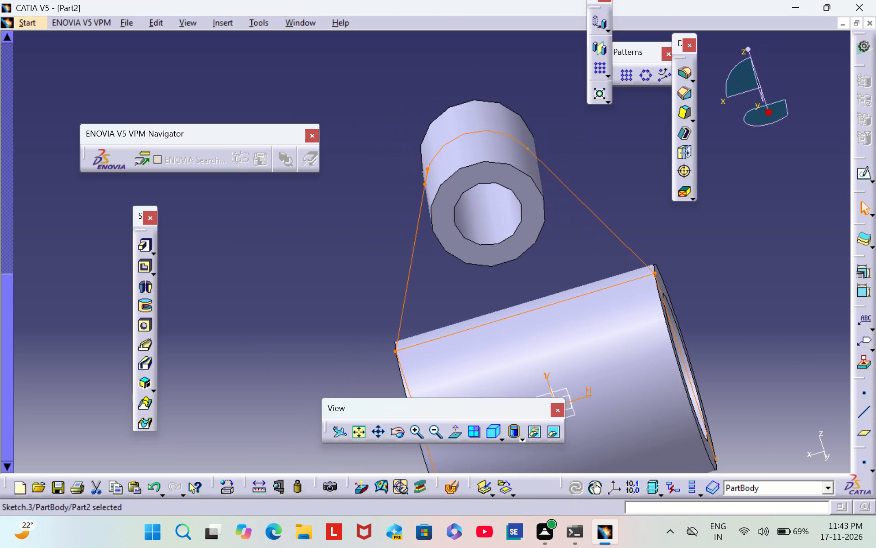
Examine closely where the slanted line on the negative H side meets the trimmed projected circle, inside and outside the sketch.
click(866, 168)
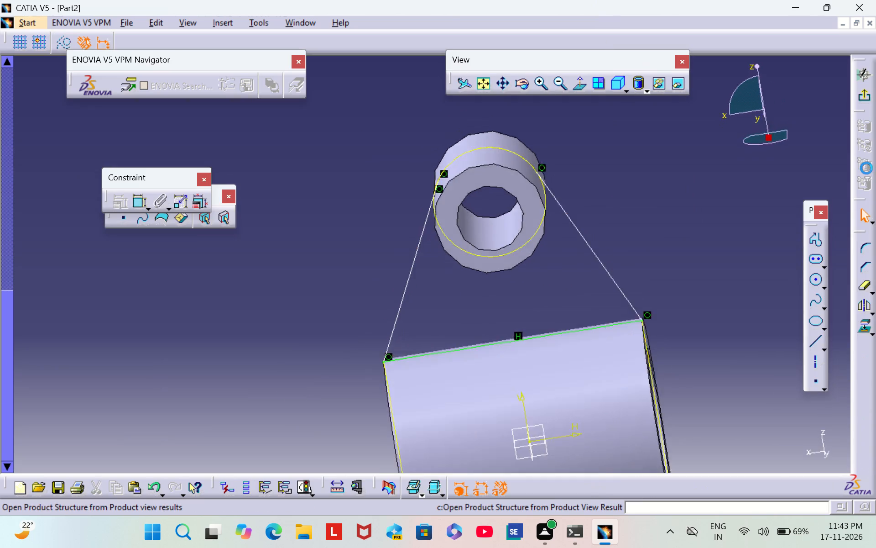
triple_click(539, 85)
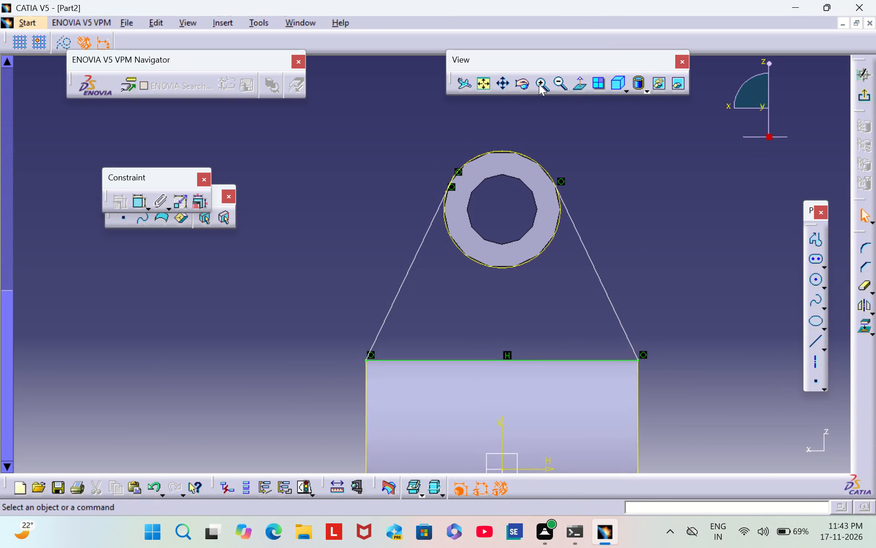
triple_click(539, 84)
triple_click(539, 84)
triple_click(539, 84)
triple_click(539, 84)
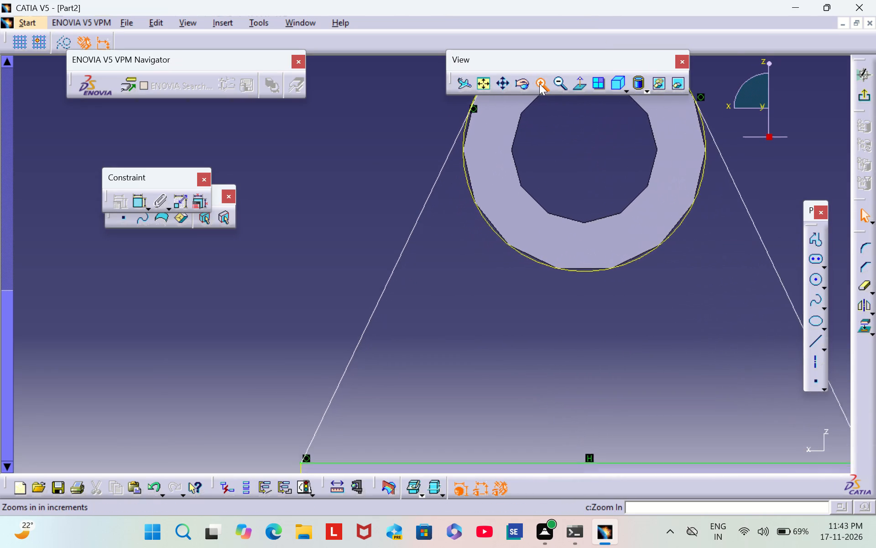
click(539, 84)
middle_drag(491, 226, 505, 275)
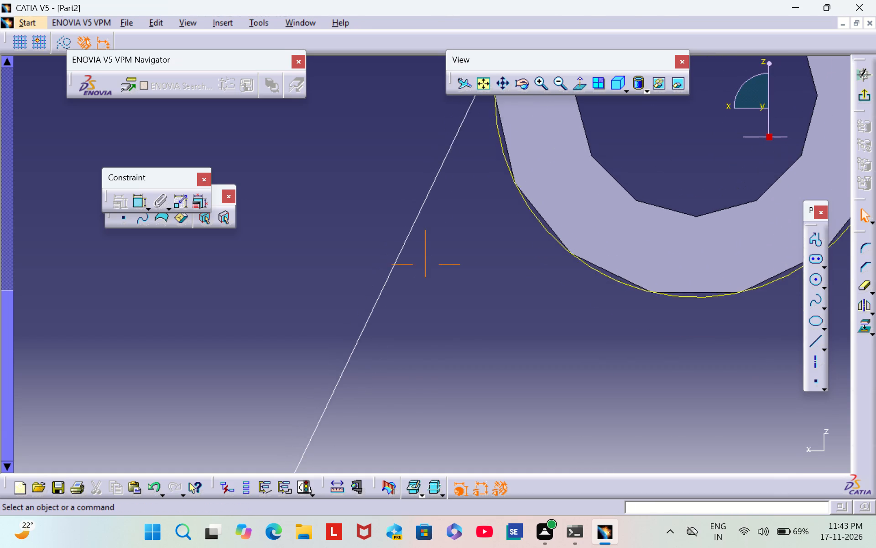
middle_drag(505, 275, 530, 370)
middle_drag(495, 273, 486, 325)
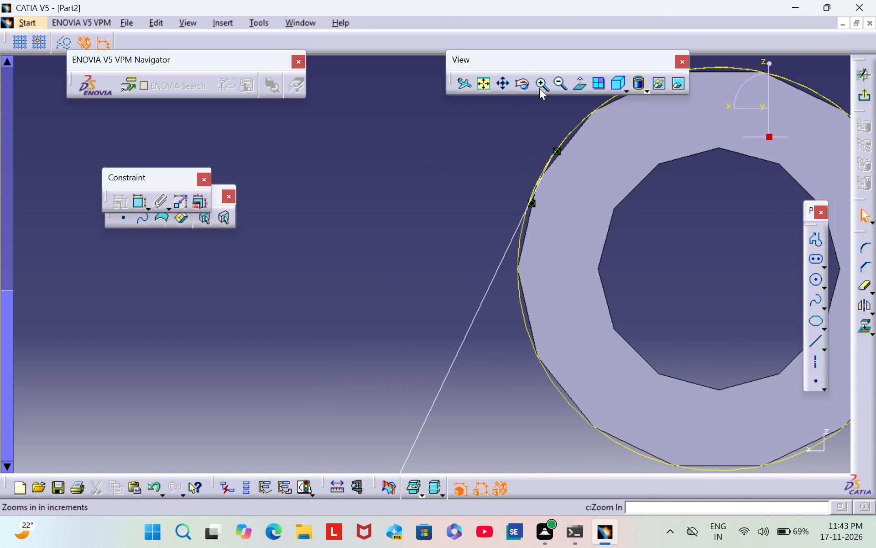
triple_click(539, 88)
double_click(539, 87)
middle_drag(487, 236, 465, 232)
scroll(487, 236, down, 1)
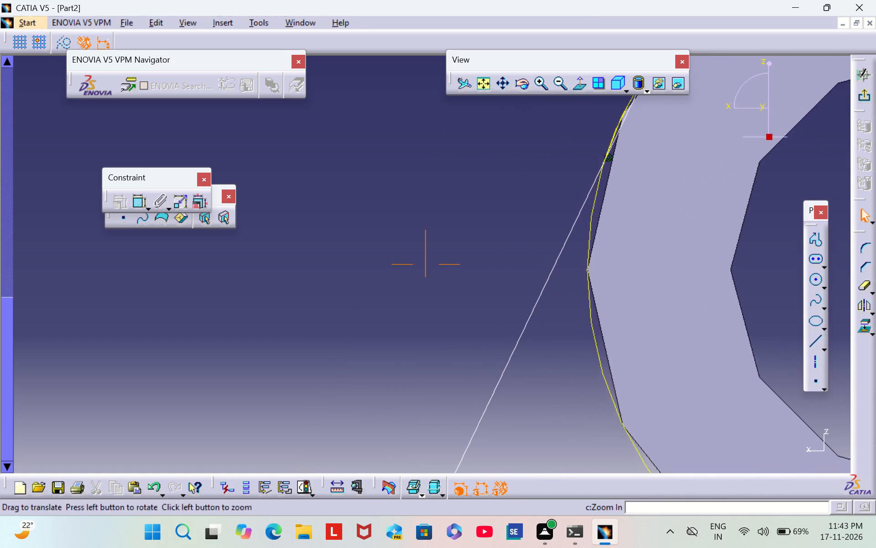
middle_drag(465, 232, 415, 233)
middle_drag(461, 204, 393, 264)
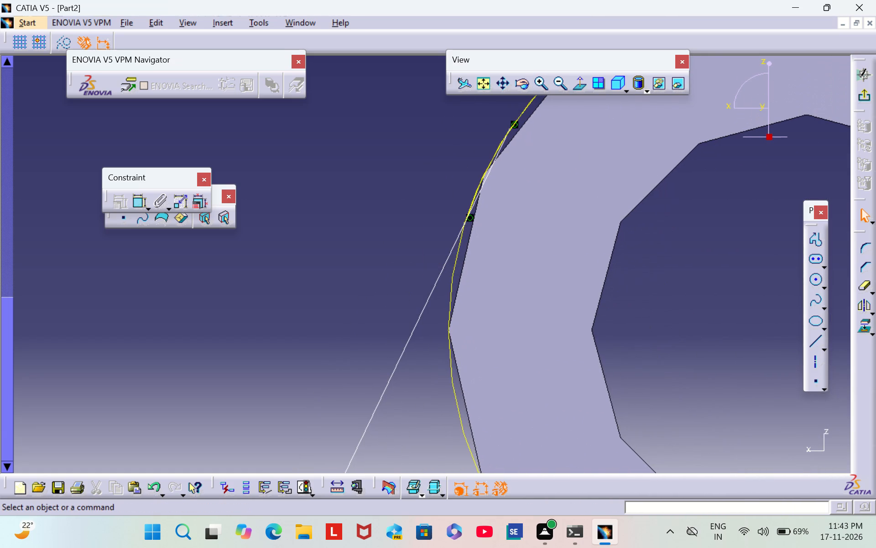
click(479, 182)
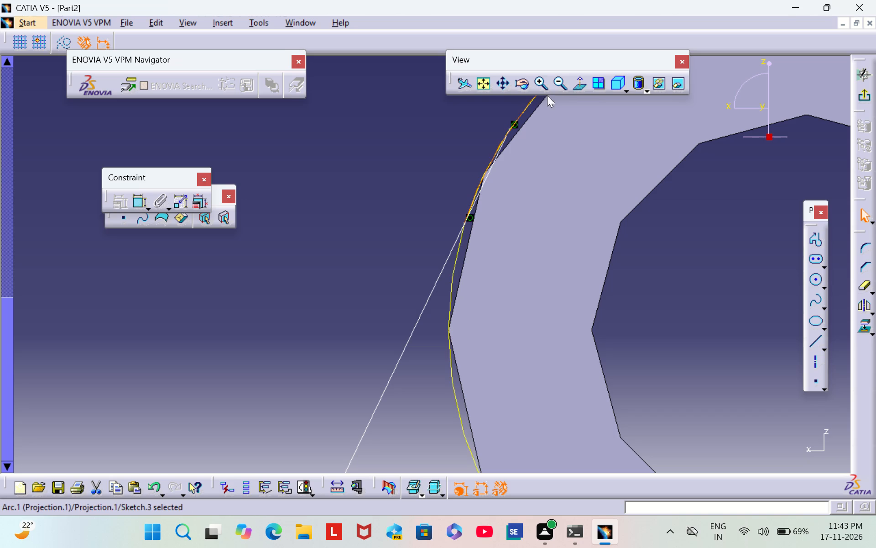
click(866, 100)
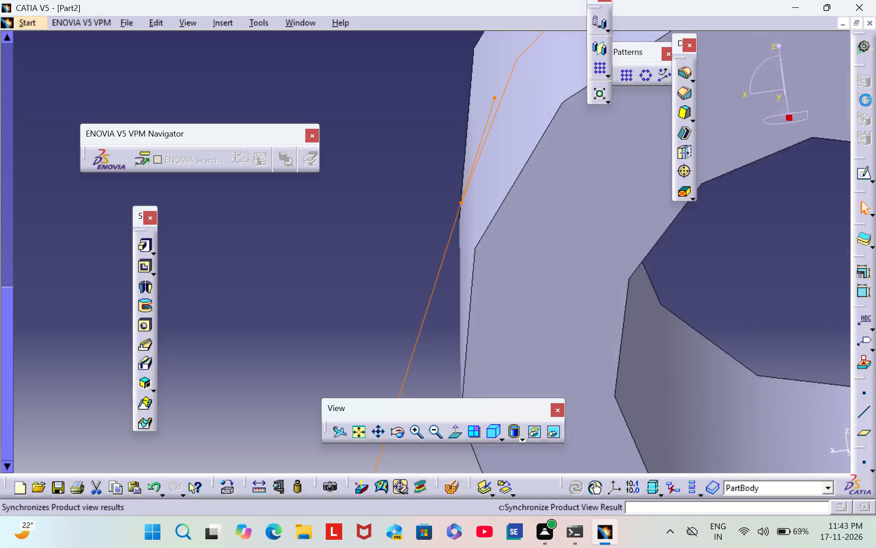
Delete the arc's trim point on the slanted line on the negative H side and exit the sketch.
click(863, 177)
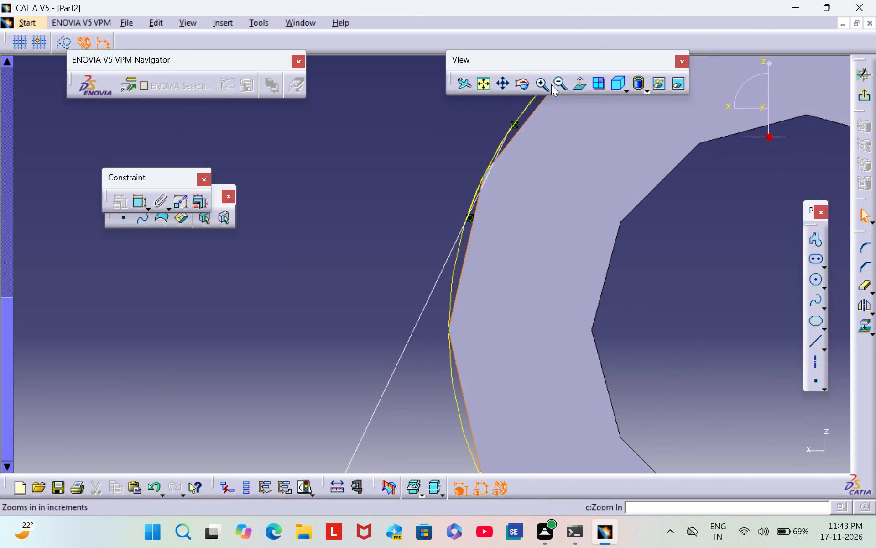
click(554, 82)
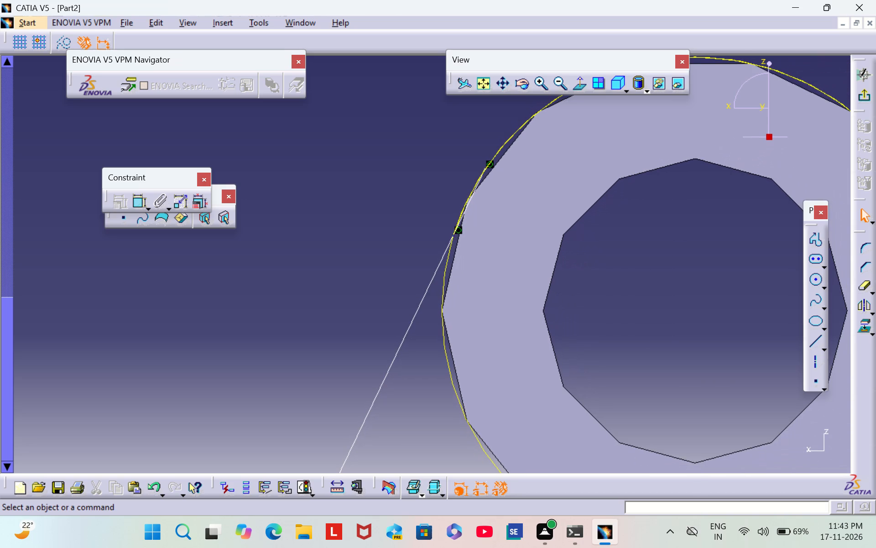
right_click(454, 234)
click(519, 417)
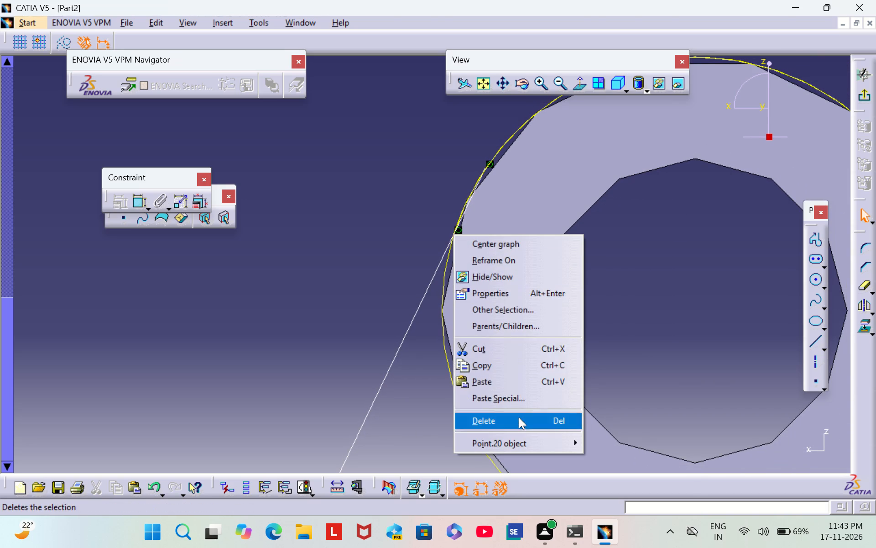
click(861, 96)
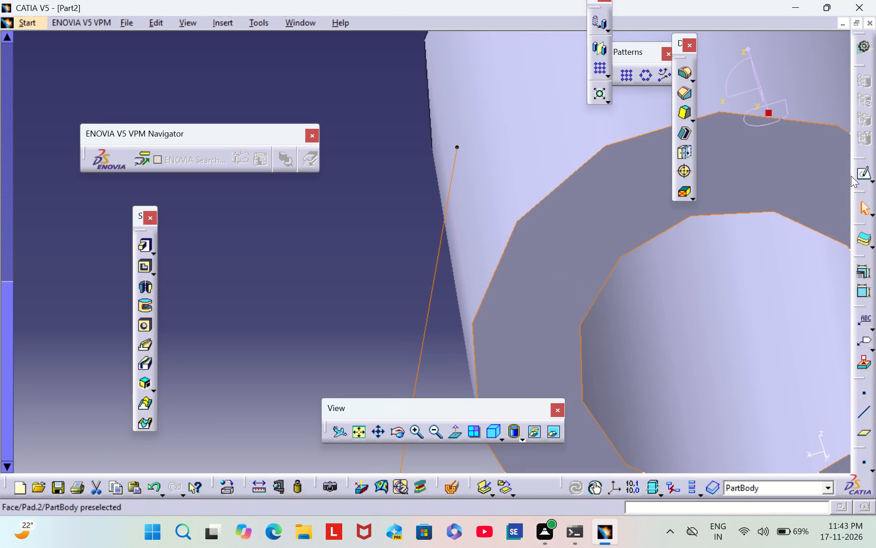
Reopen the web sketch and delete the small tube's projected circle.
click(859, 169)
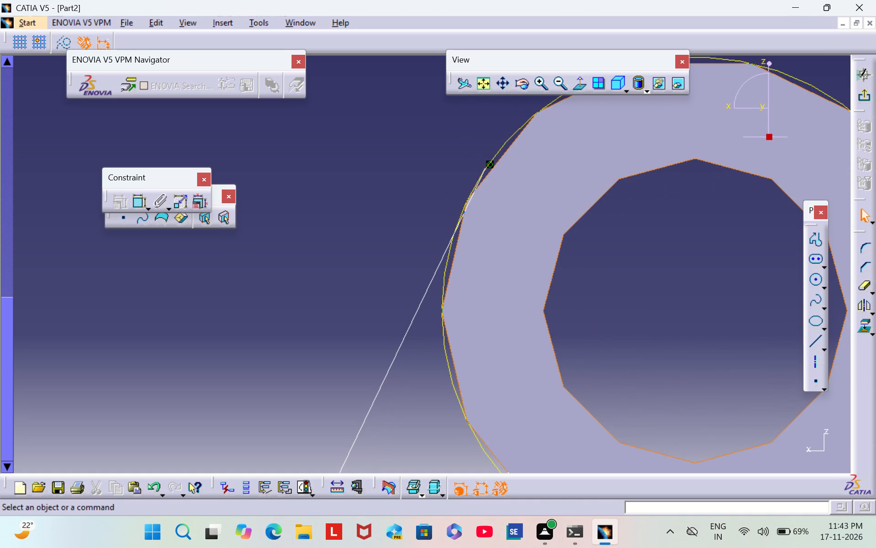
triple_click(558, 84)
triple_click(558, 84)
double_click(558, 84)
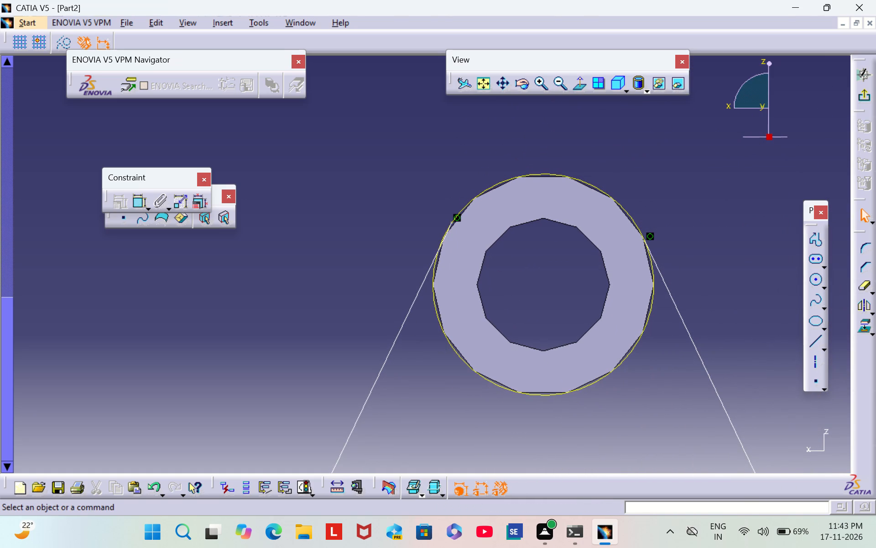
right_click(625, 359)
click(666, 330)
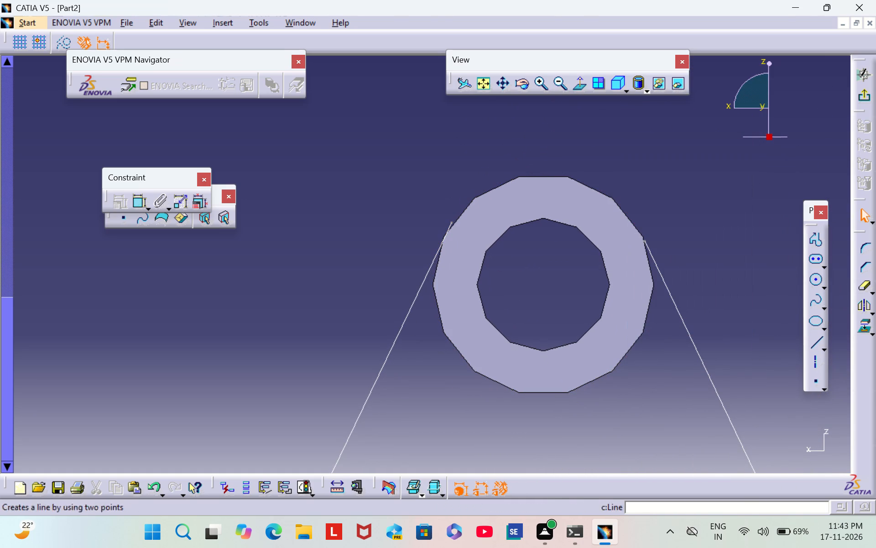
Project the small tube's outer circular edge onto the sketch plane again and exit the sketch.
click(868, 329)
click(864, 324)
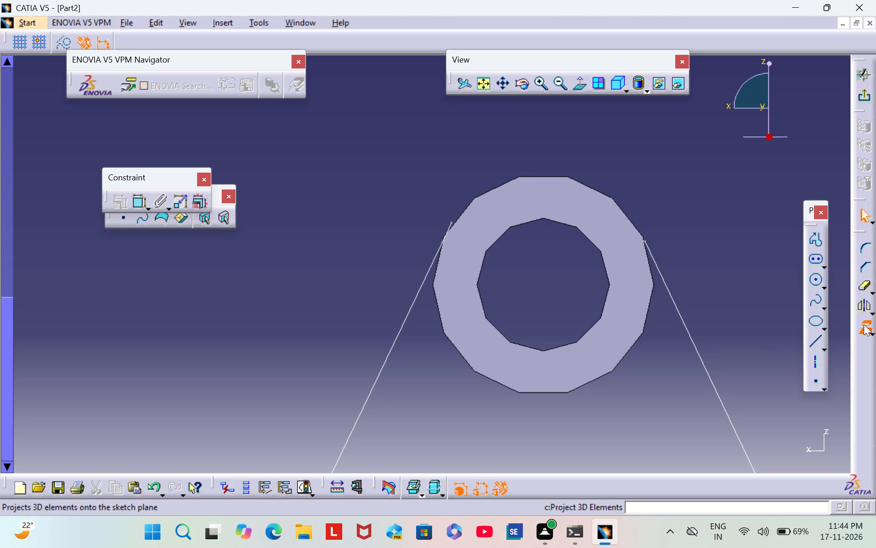
click(606, 371)
click(678, 234)
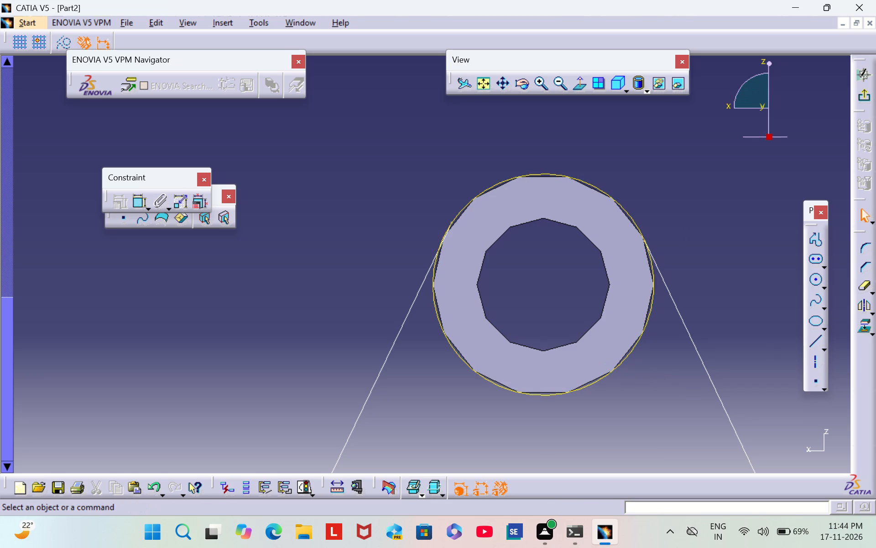
click(866, 98)
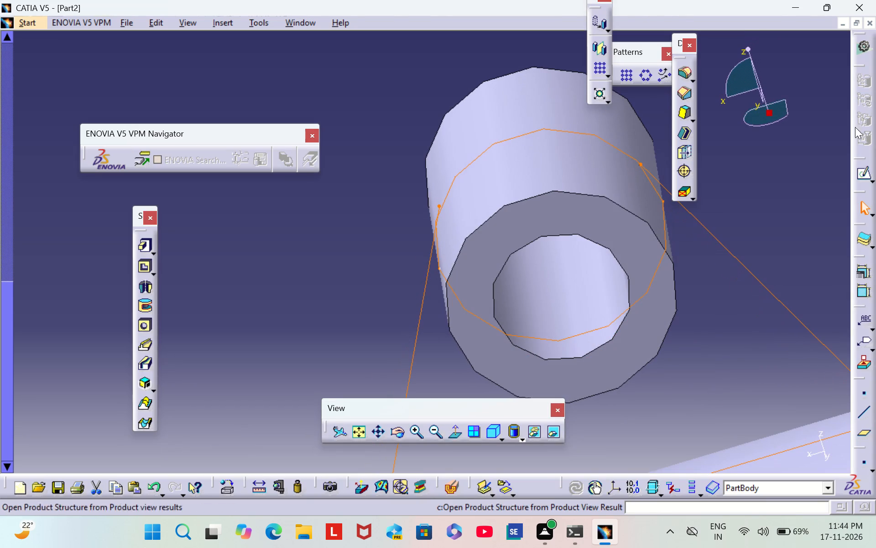
Trim away the lower arc of the newly projected circle between the two slanted lines and exit the sketch.
click(865, 173)
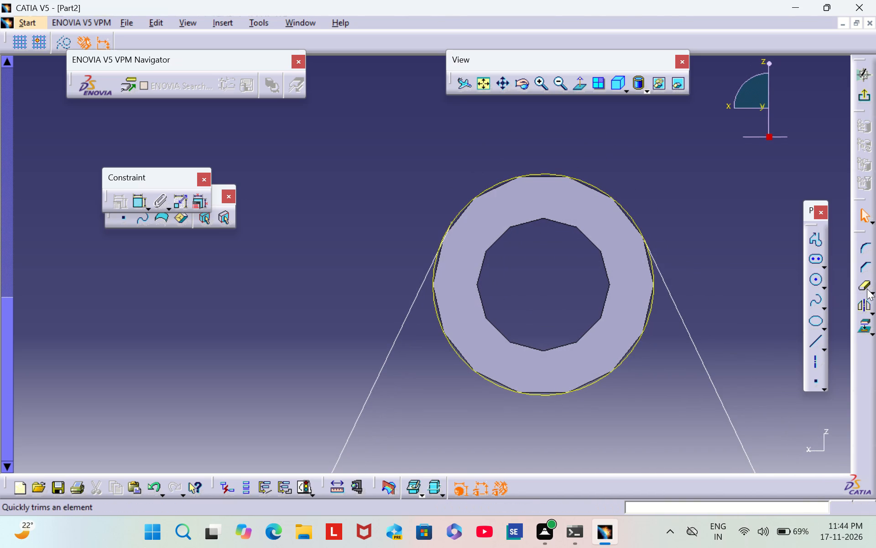
double_click(863, 287)
click(547, 395)
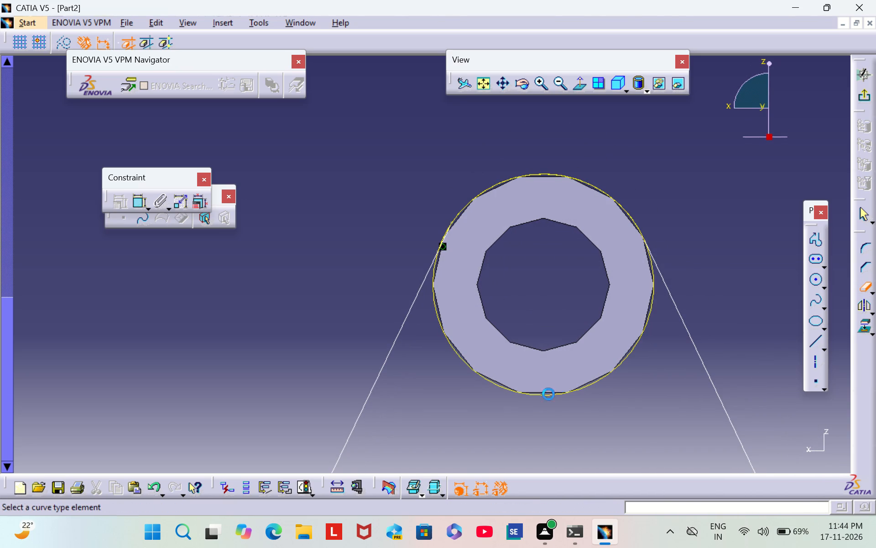
click(861, 97)
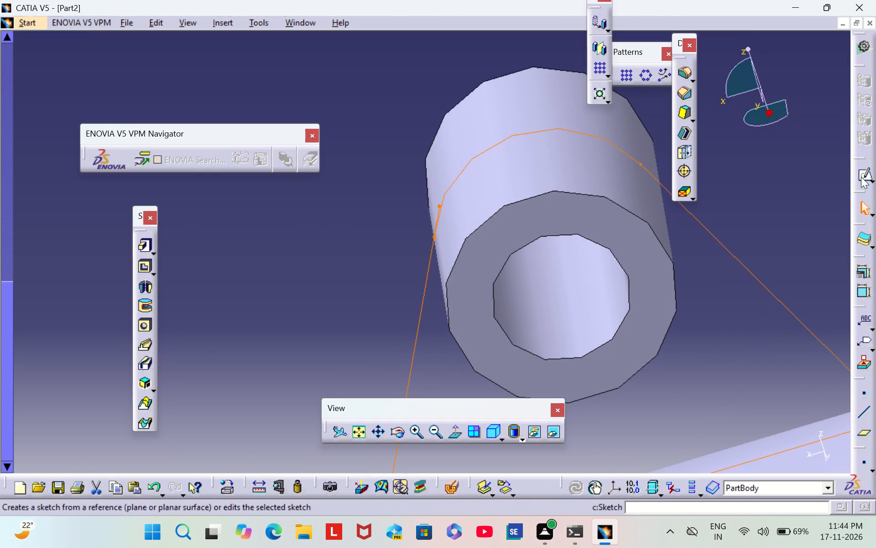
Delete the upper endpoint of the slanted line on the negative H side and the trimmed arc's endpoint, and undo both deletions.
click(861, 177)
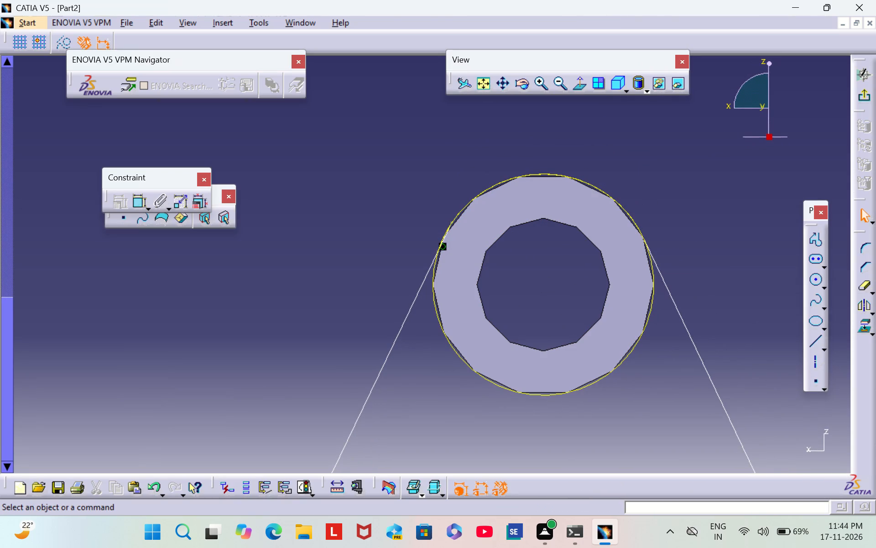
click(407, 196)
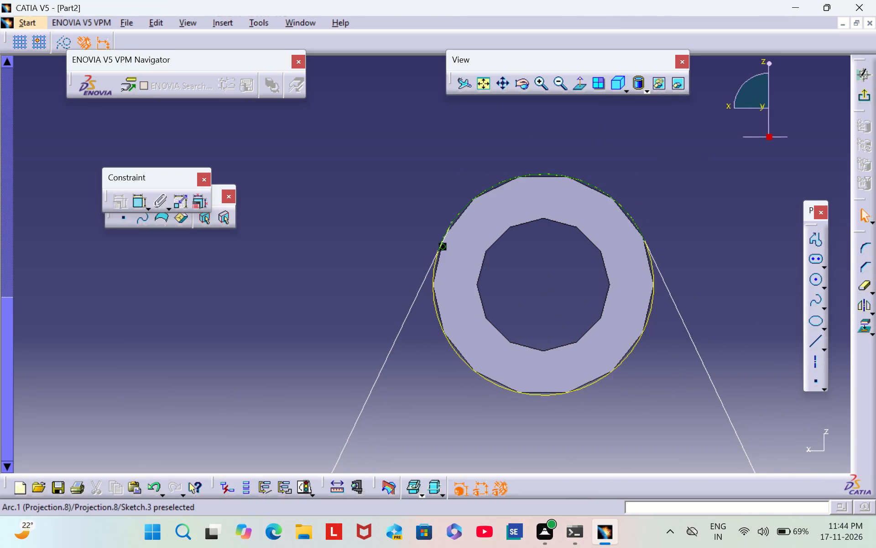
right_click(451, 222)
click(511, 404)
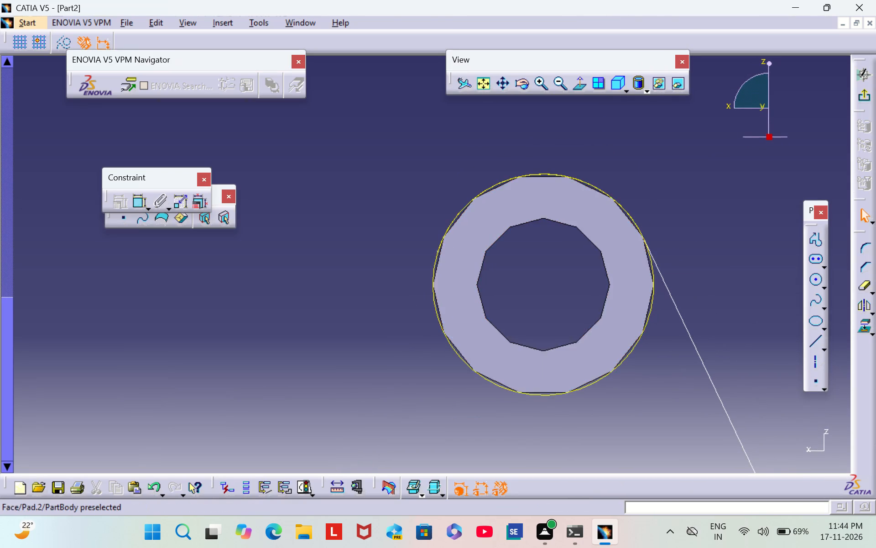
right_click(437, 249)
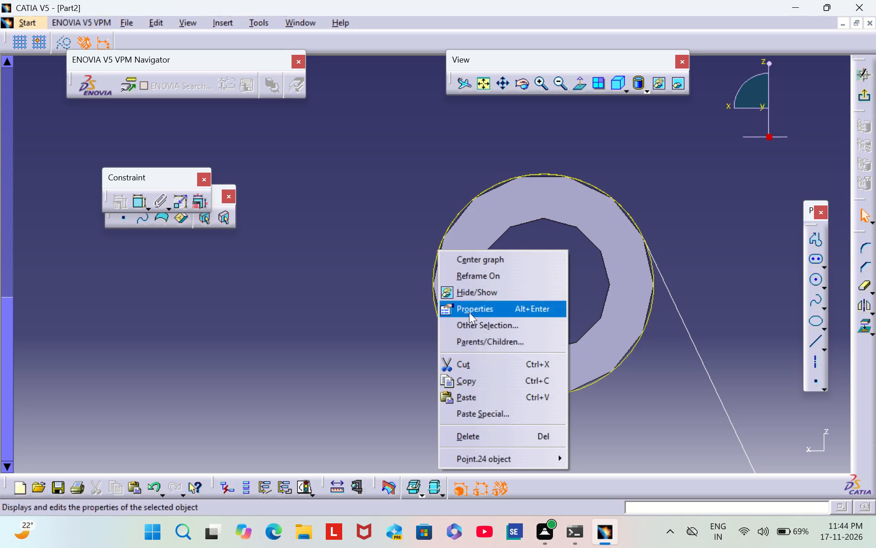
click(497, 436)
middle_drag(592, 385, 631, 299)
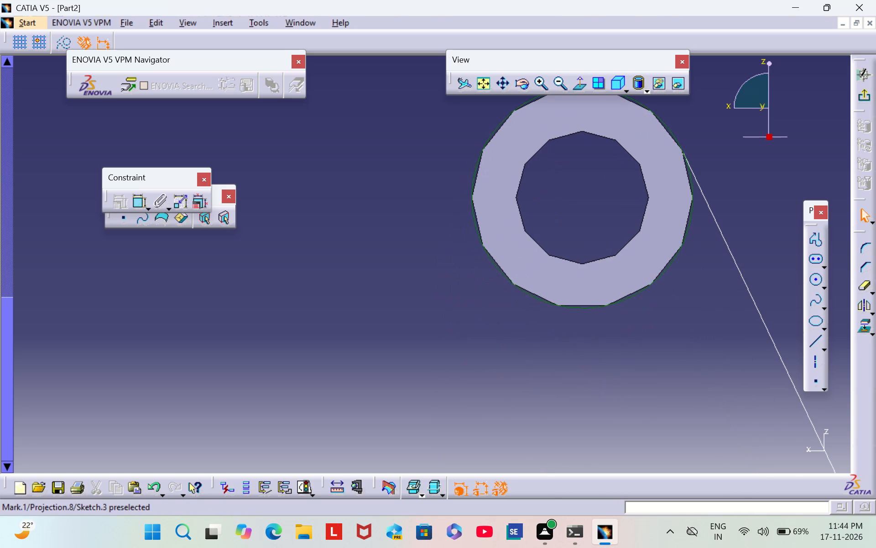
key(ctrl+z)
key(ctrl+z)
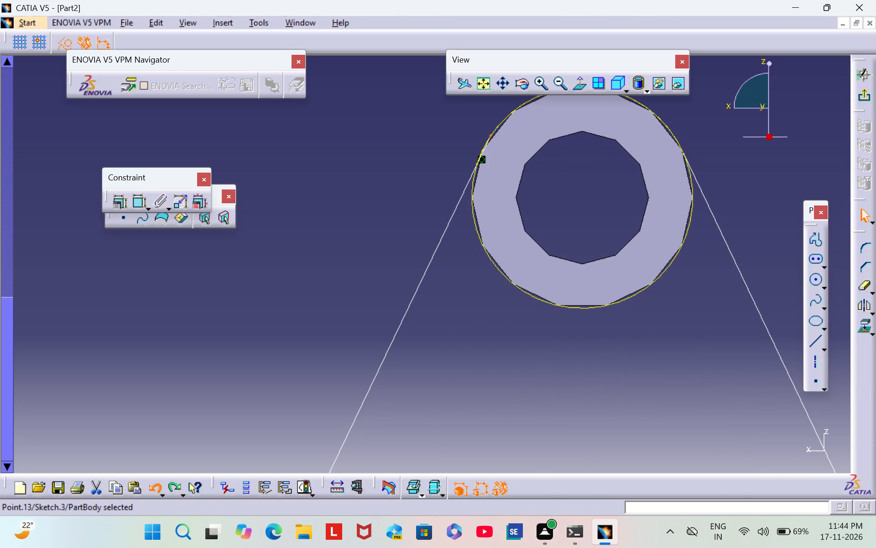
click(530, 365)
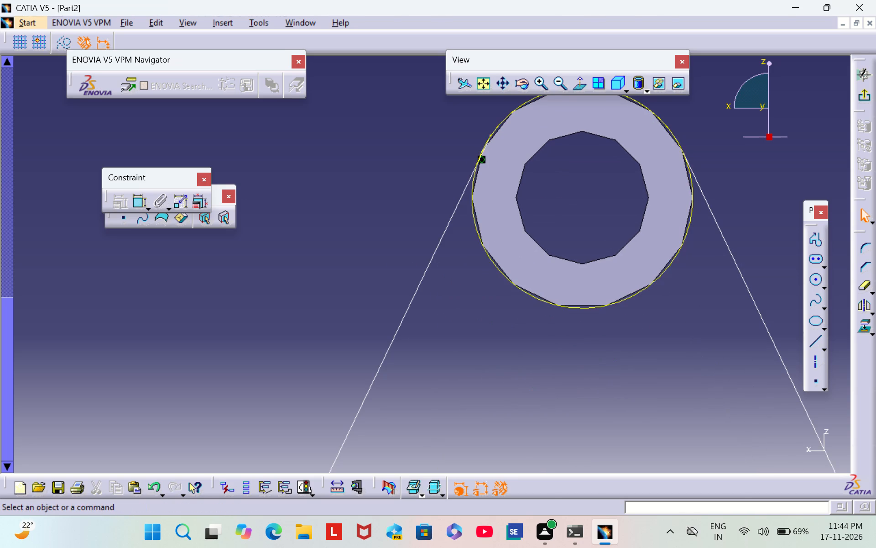
Delete the trimmed arc's endpoint where it meets the slanted line on the negative H side, and exit the sketch.
right_click(475, 165)
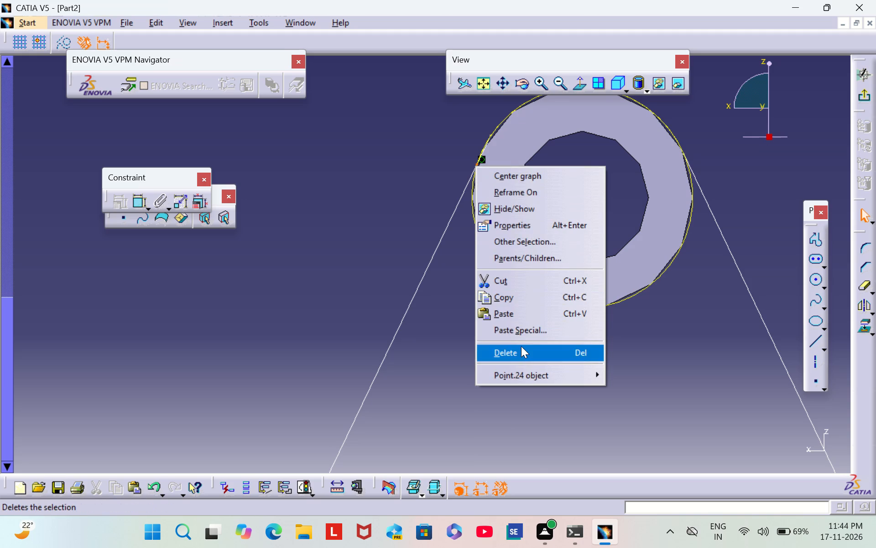
click(521, 347)
click(866, 100)
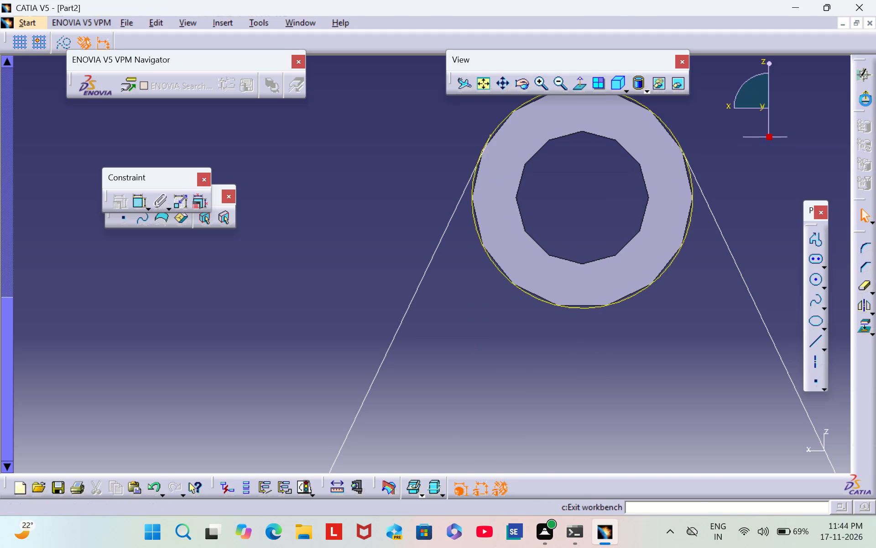
Reopen the web profile sketch and delete the trimmed projection of the small tube's outer circle.
scroll(728, 198, down, 1)
middle_drag(728, 198, 654, 319)
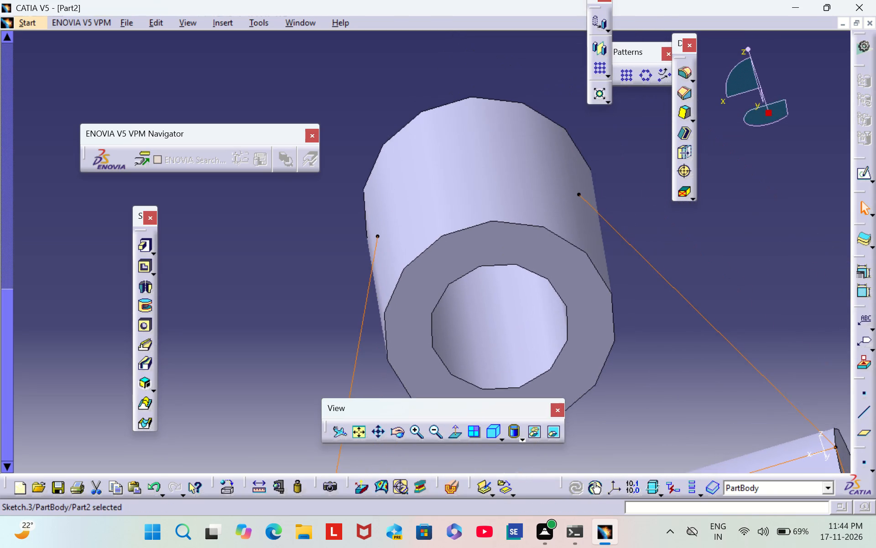
middle_drag(654, 319, 662, 243)
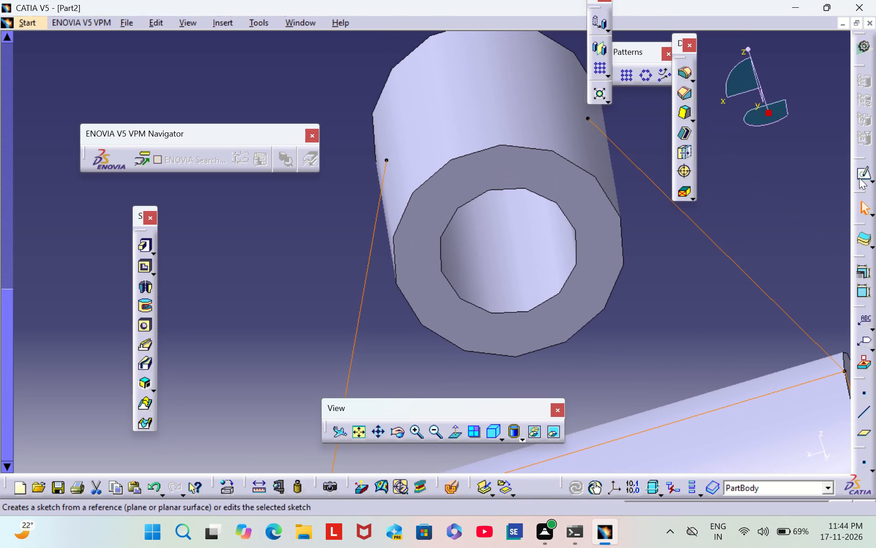
click(860, 176)
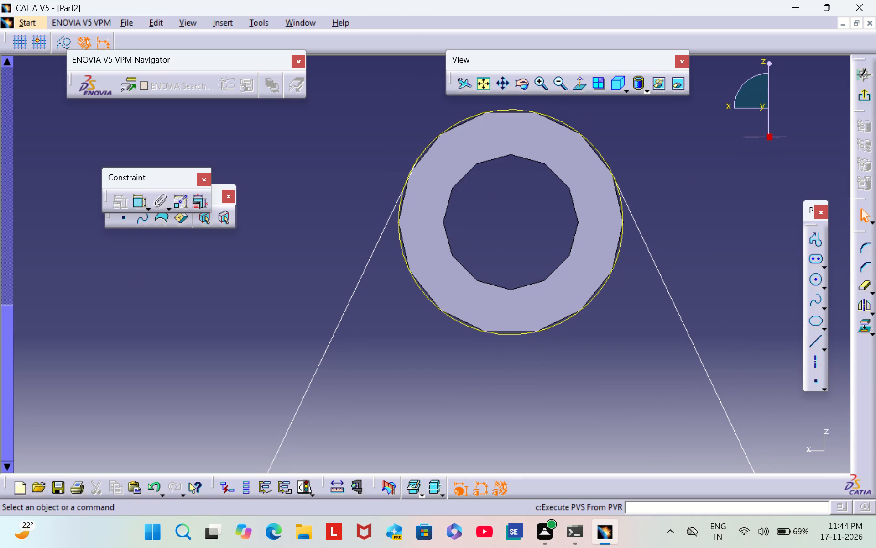
right_click(460, 321)
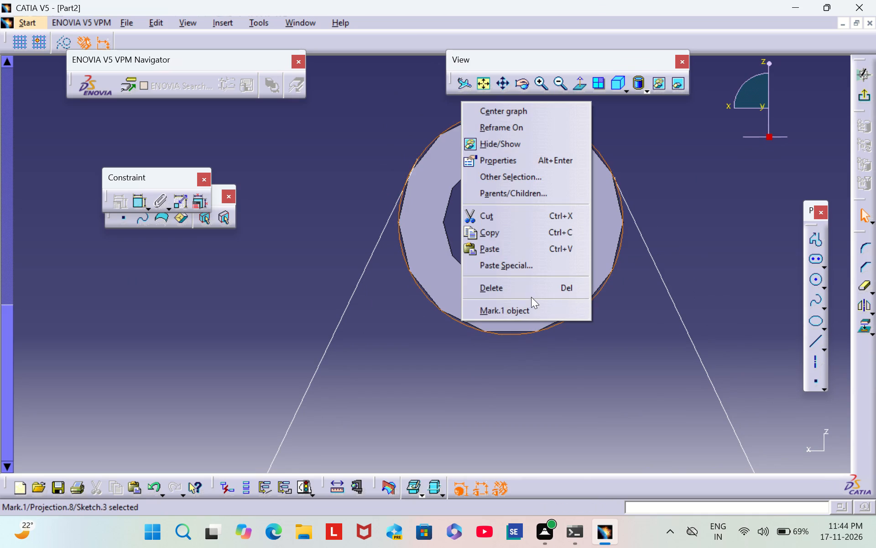
click(532, 293)
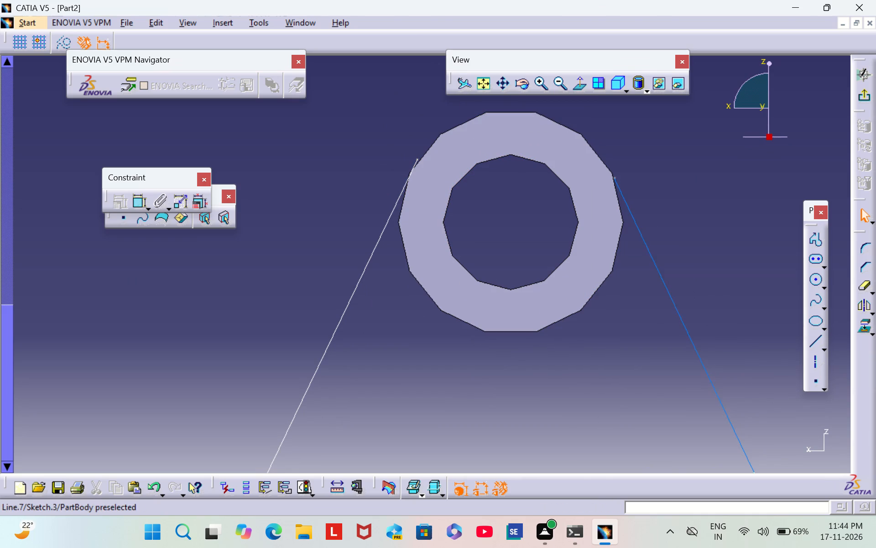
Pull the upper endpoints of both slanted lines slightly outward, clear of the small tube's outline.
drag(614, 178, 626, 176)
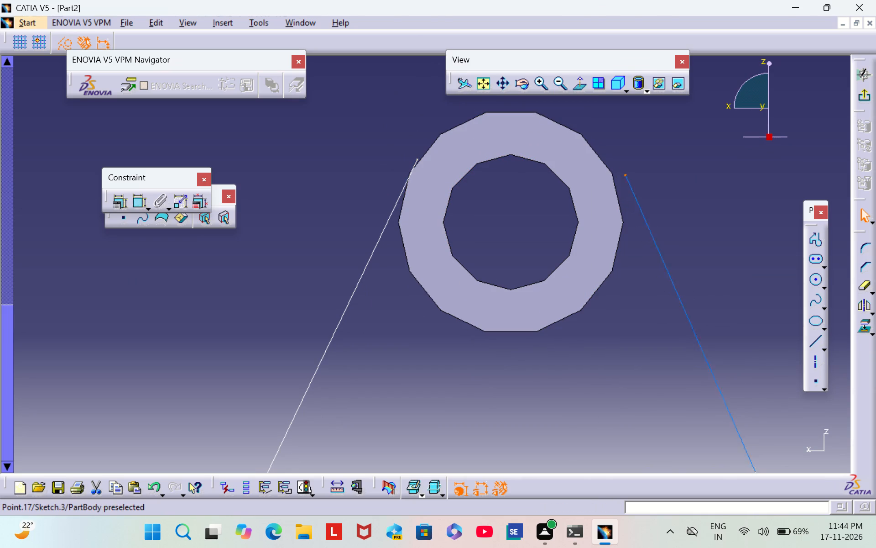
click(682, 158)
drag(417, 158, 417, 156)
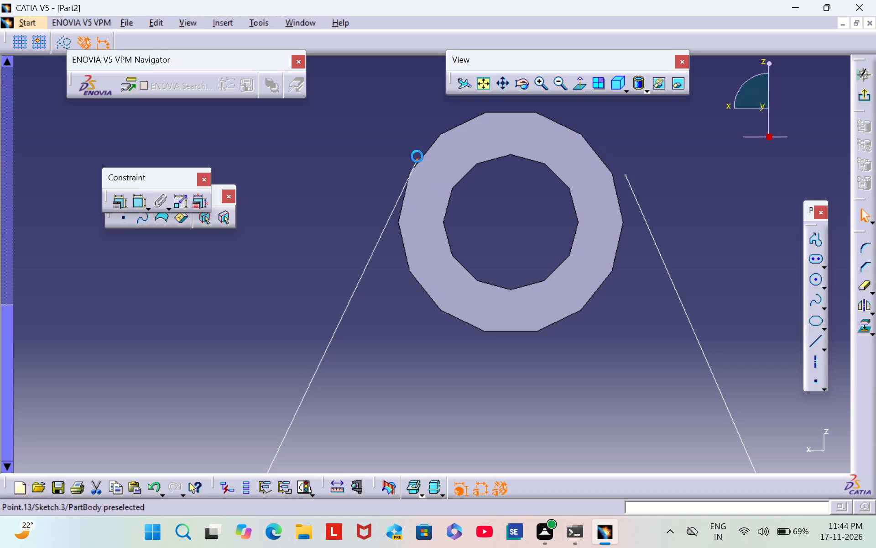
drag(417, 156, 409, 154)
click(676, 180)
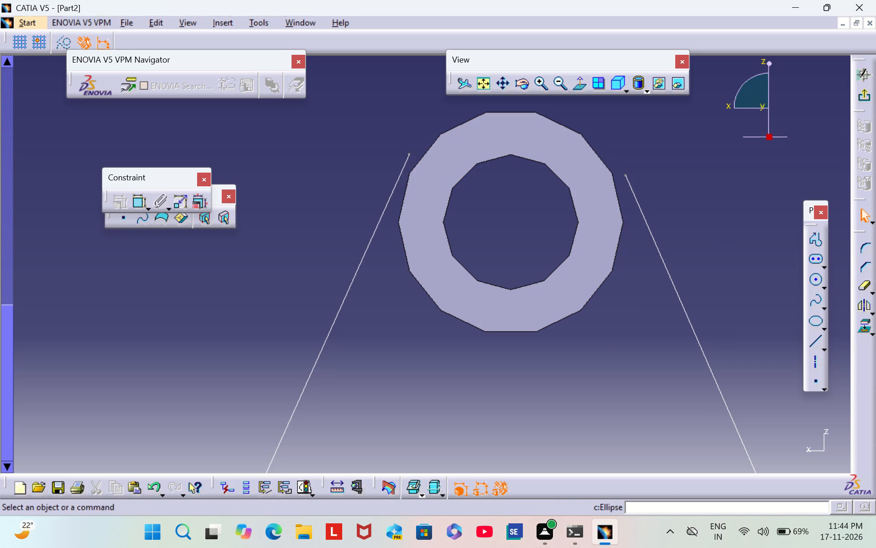
Project the small tube's outer circular edge onto the sketch plane again.
click(861, 327)
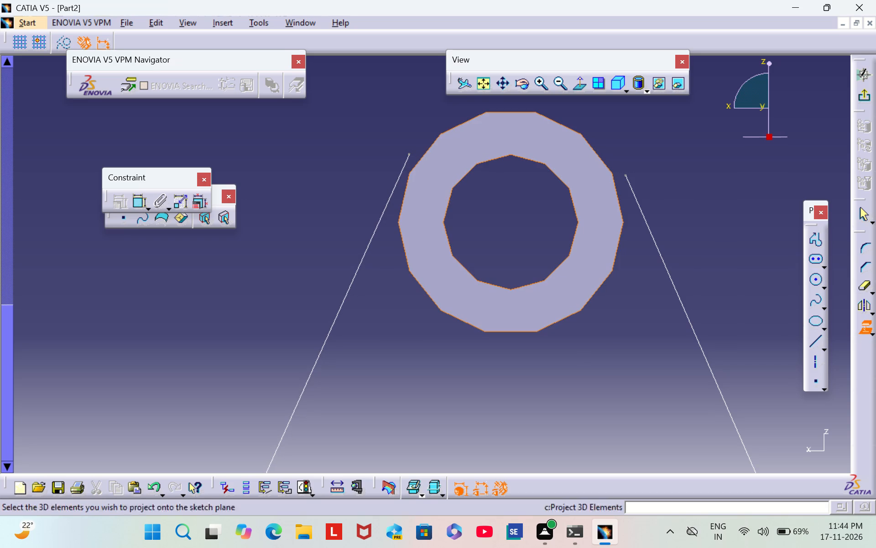
click(534, 331)
click(714, 182)
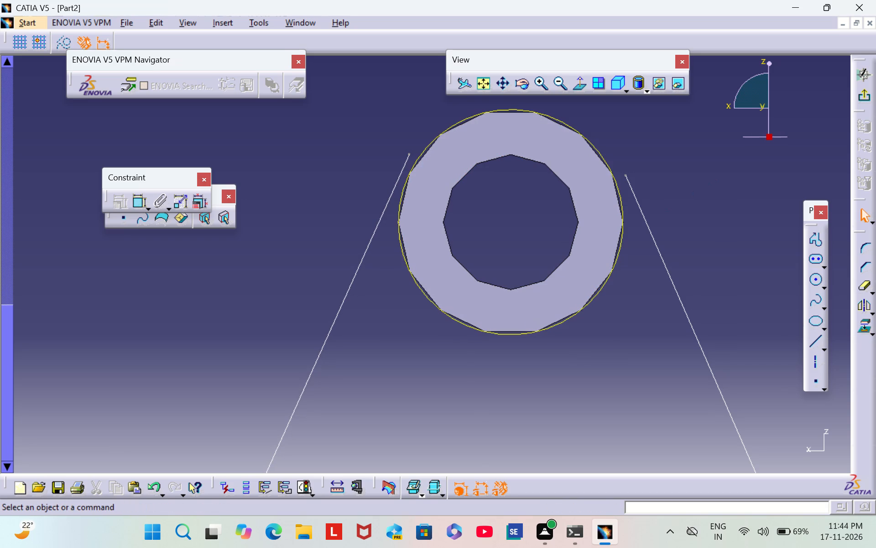
Move the upper endpoints of both slanted lines higher so the lines extend up past the sides of the projected circle.
drag(626, 174, 624, 163)
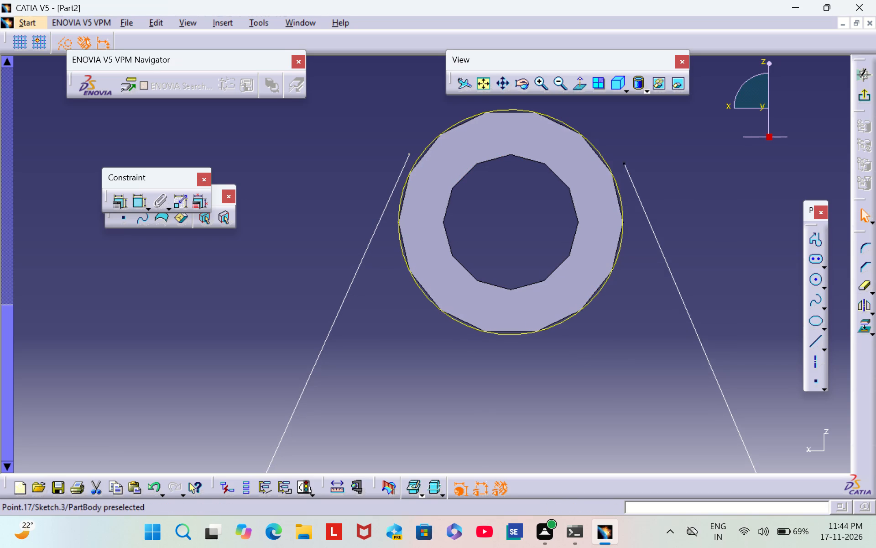
drag(624, 163, 610, 103)
click(717, 149)
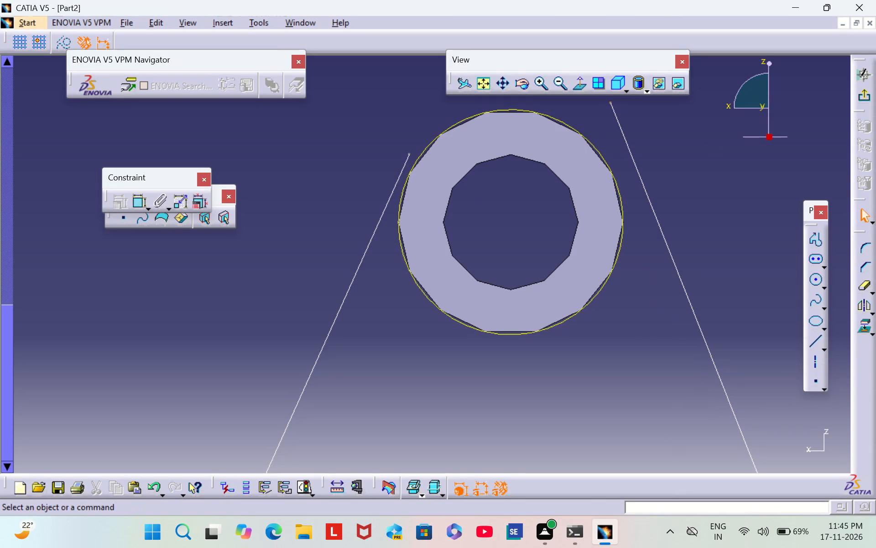
drag(409, 154, 474, 102)
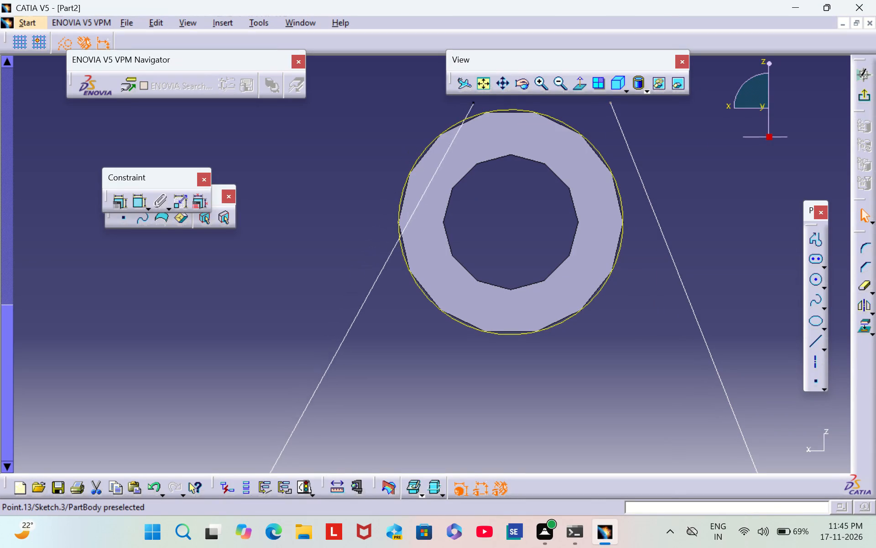
drag(474, 102, 434, 59)
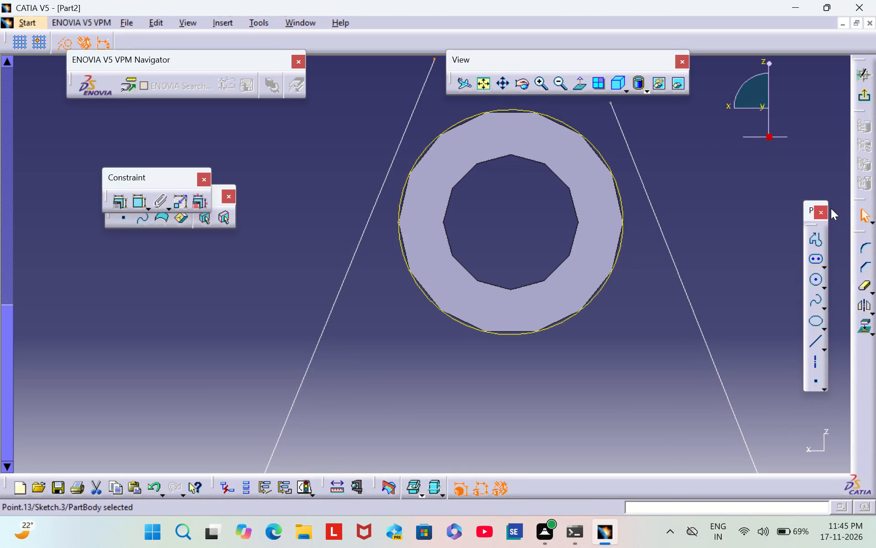
click(741, 136)
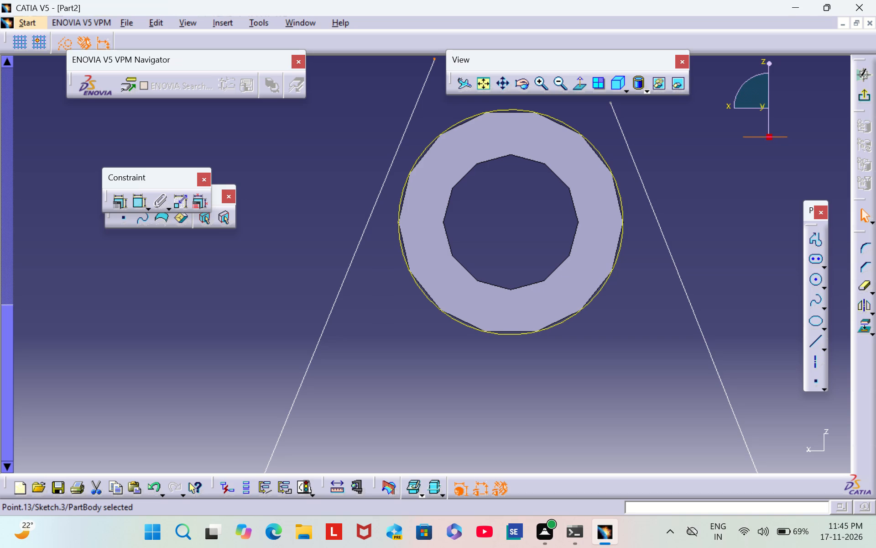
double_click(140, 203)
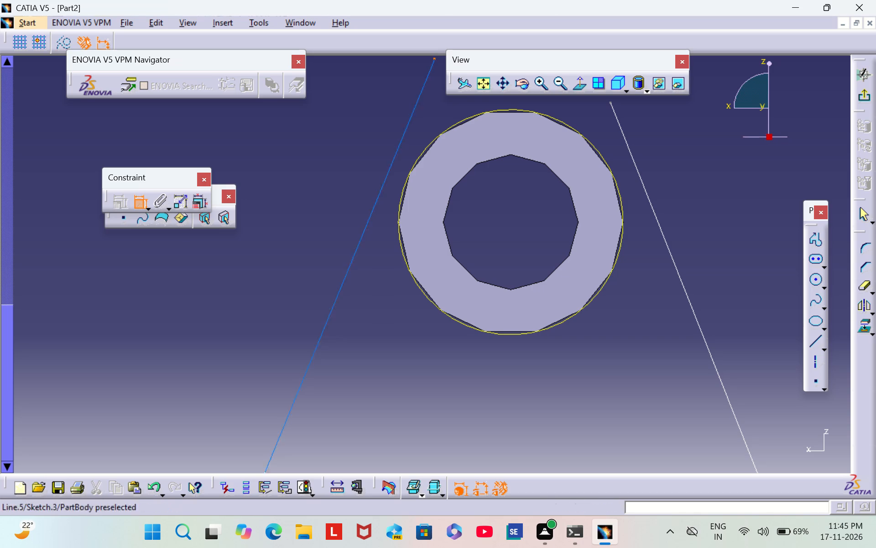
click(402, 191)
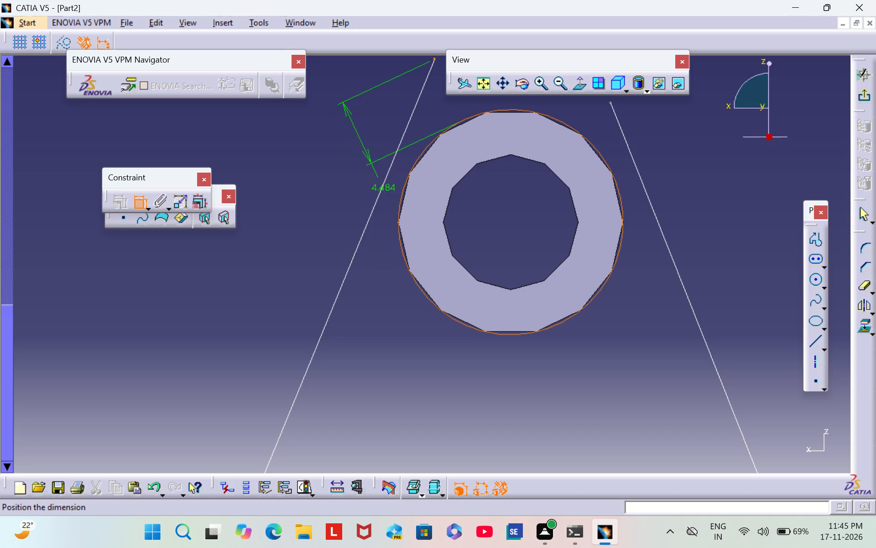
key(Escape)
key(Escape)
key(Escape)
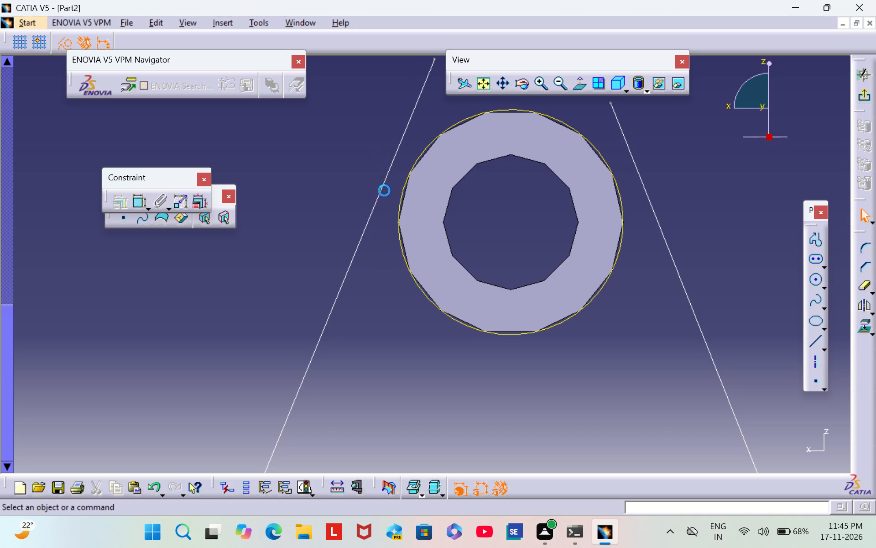
Constrain both slanted lines tangent to the projected circle of the small tube, one on each side.
double_click(143, 204)
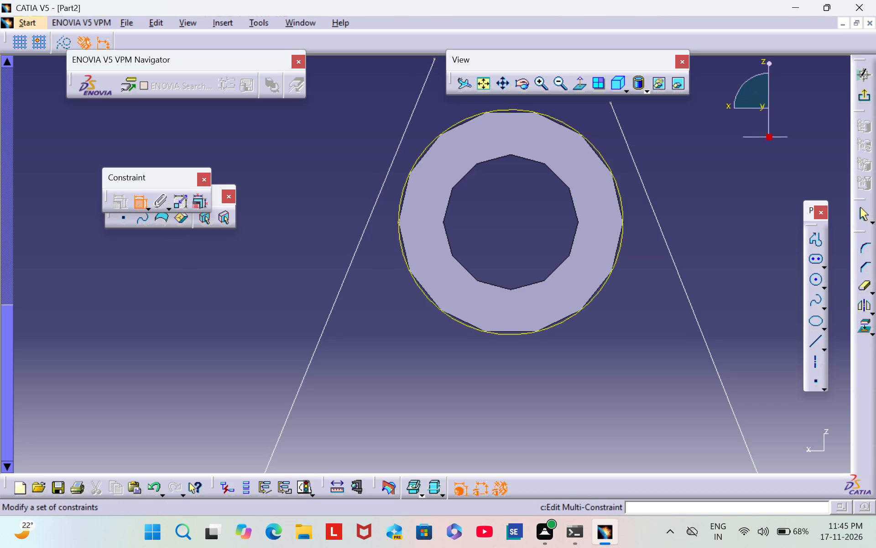
click(399, 195)
click(382, 187)
right_click(407, 182)
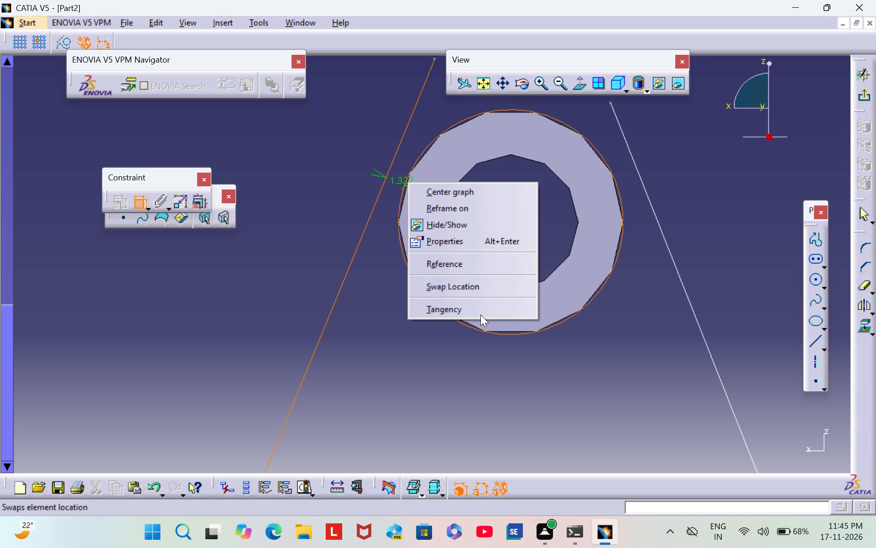
click(475, 304)
middle_drag(669, 318, 550, 353)
scroll(669, 317, down, 1)
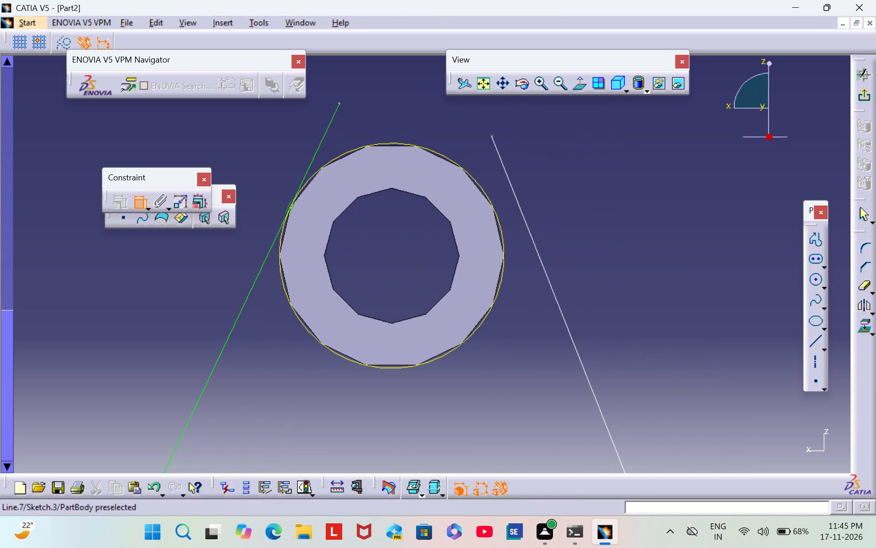
click(518, 204)
click(497, 229)
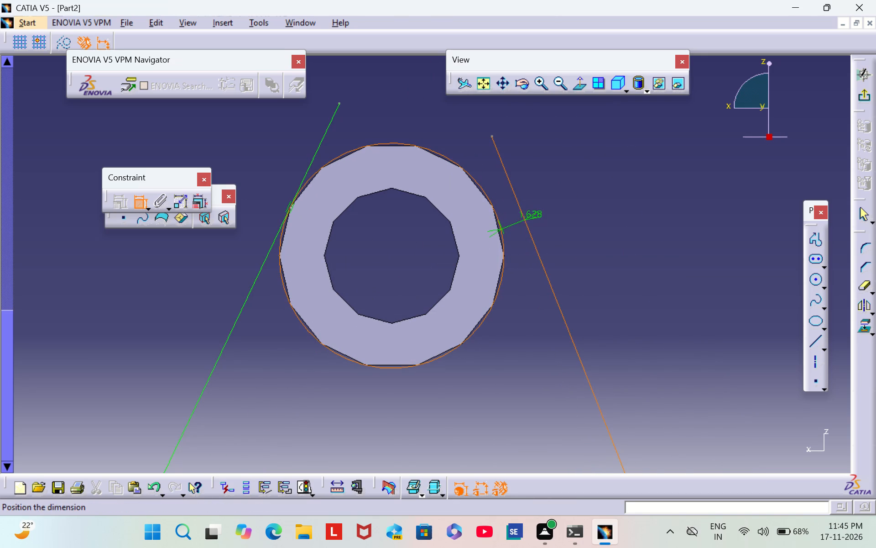
right_click(530, 216)
click(563, 276)
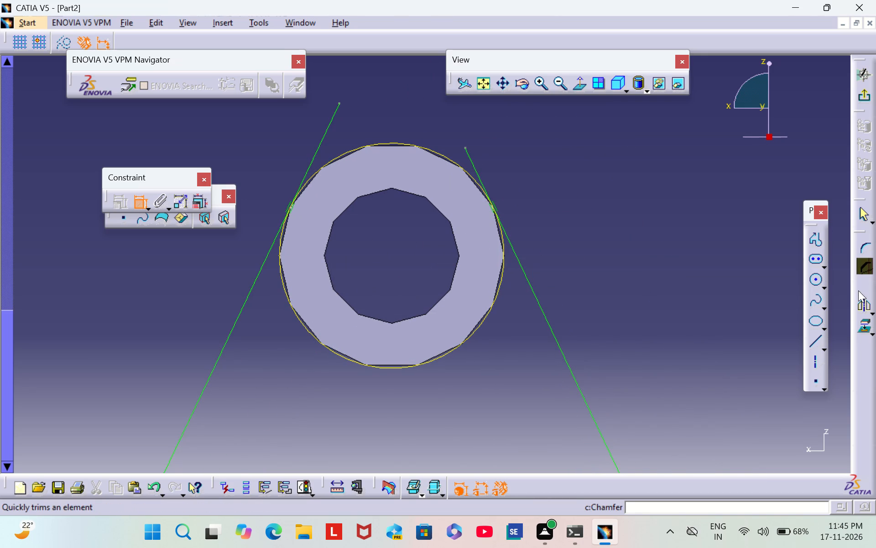
Trim the slanted lines' ends above the tangency points and the projected circle's lower arc, and exit the sketch.
double_click(862, 289)
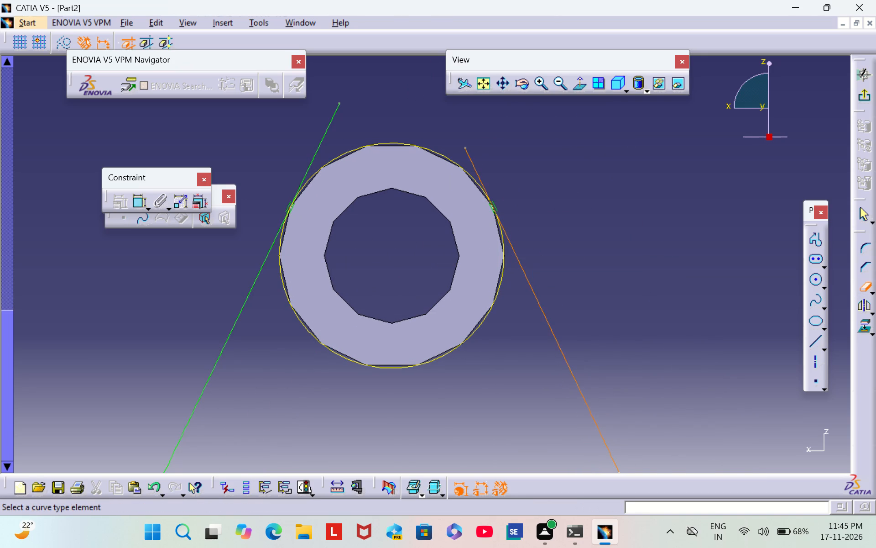
click(469, 159)
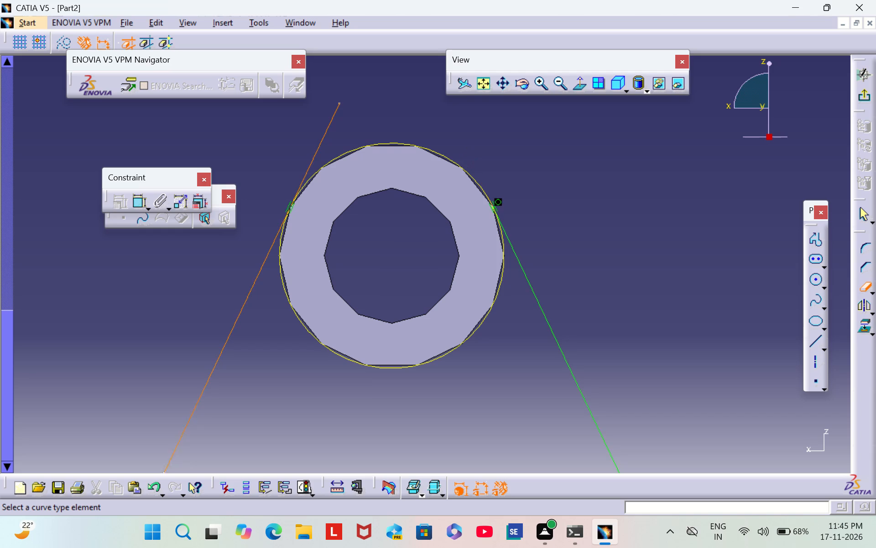
click(325, 129)
middle_drag(629, 240, 673, 151)
click(425, 278)
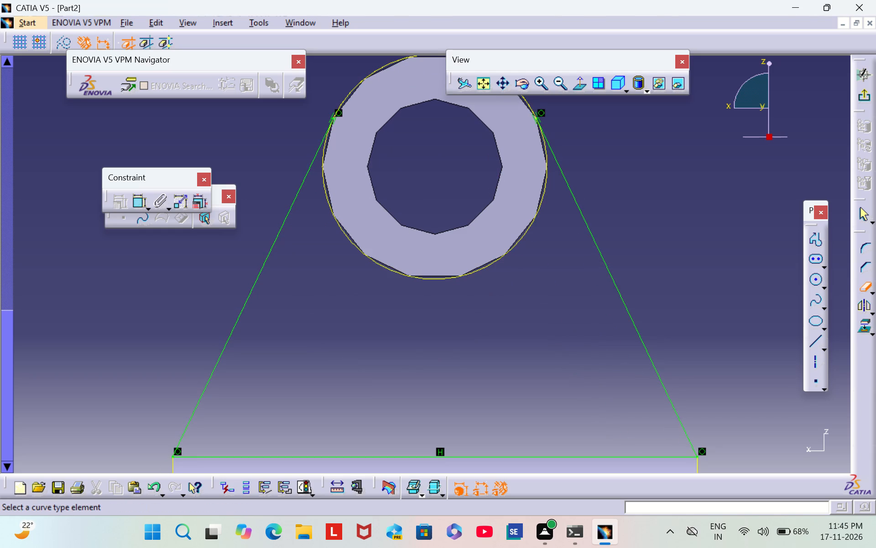
middle_drag(621, 188, 607, 262)
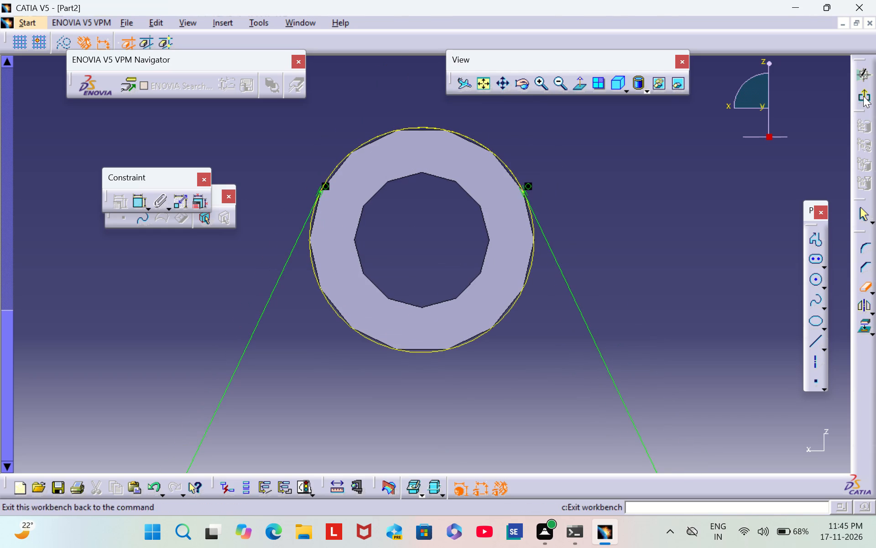
click(863, 96)
middle_drag(701, 222, 714, 140)
scroll(719, 111, down, 1)
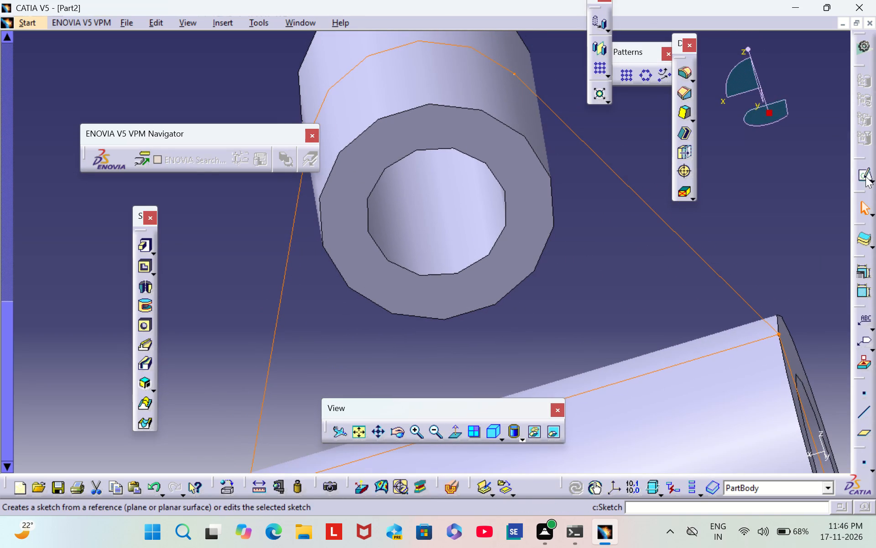
Reopen the sketch, trim away the large tube's two projected vertical end edges below the horizontal line, and exit the sketch.
click(866, 176)
middle_drag(734, 442, 682, 242)
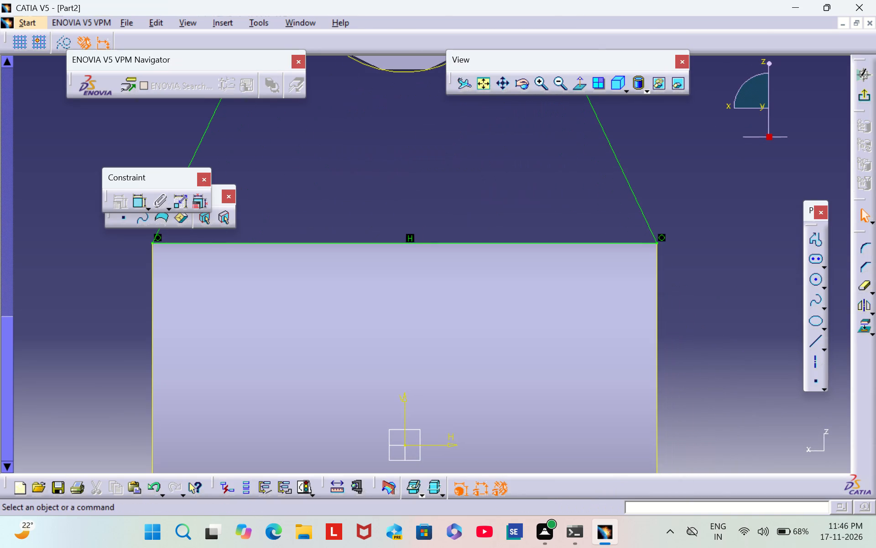
double_click(862, 289)
click(657, 350)
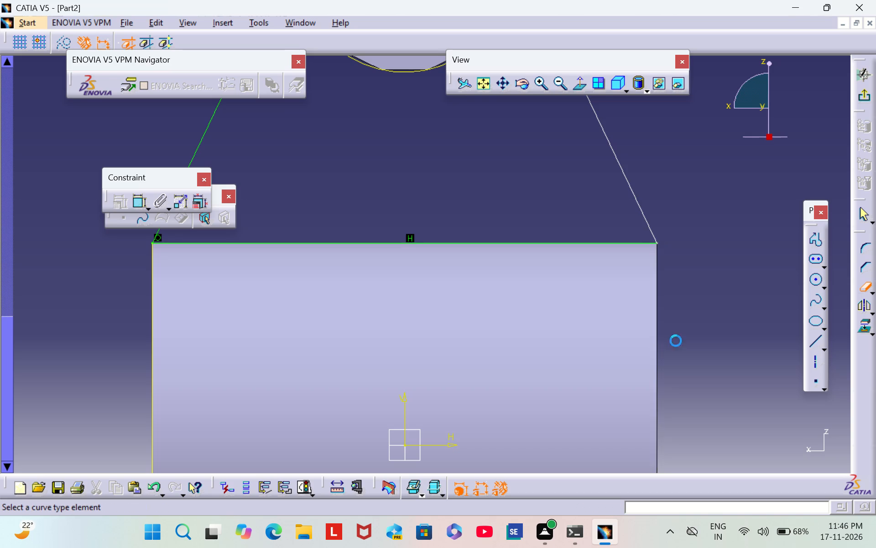
scroll(544, 367, down, 1)
middle_drag(544, 367, 828, 291)
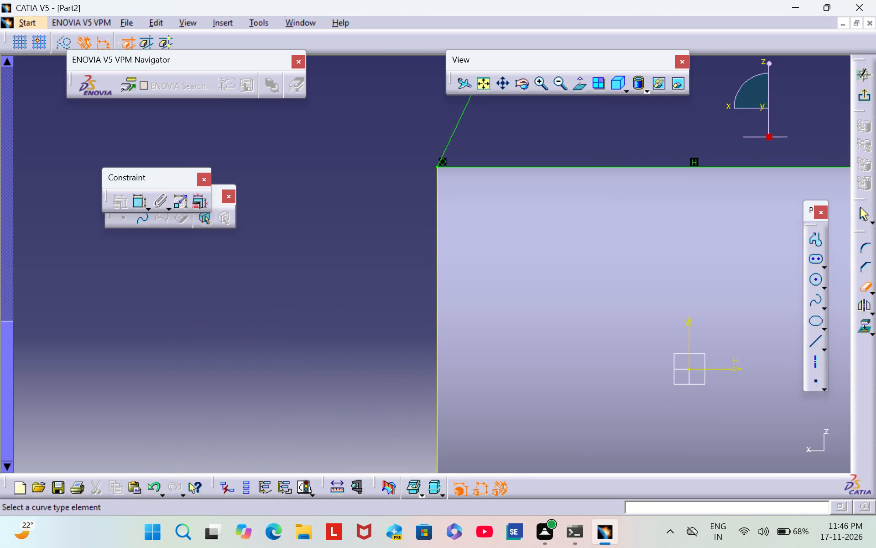
drag(433, 312, 449, 310)
middle_drag(706, 309, 124, 474)
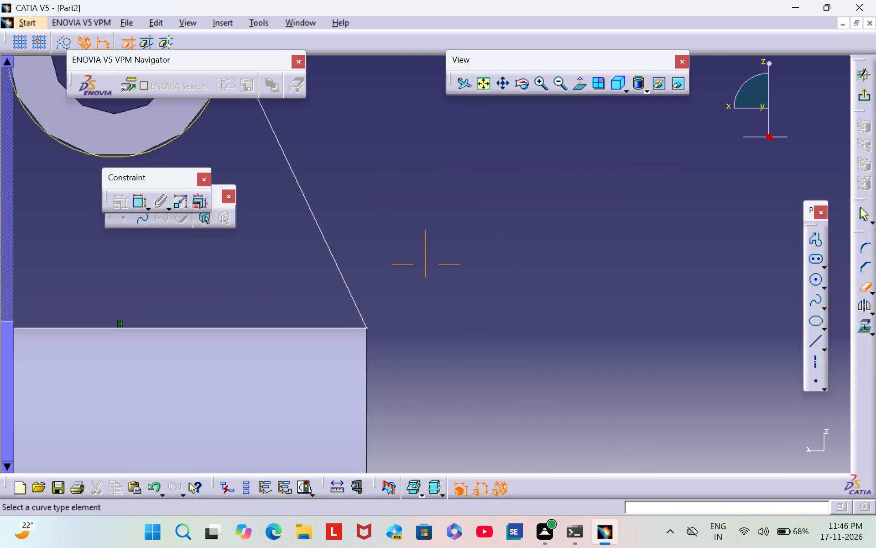
click(858, 98)
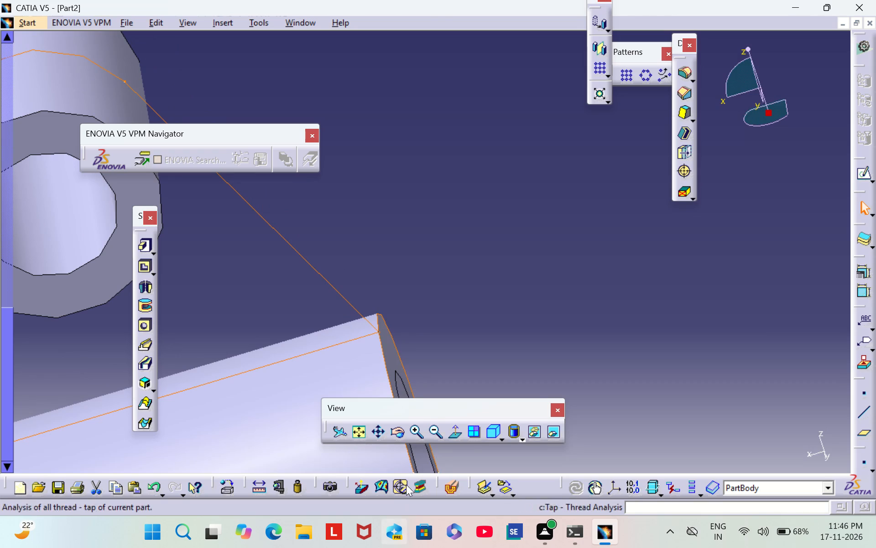
Pad the closed web profile with a 2.5 mm length and mirrored extent, joining the two tubes.
click(434, 431)
triple_click(434, 431)
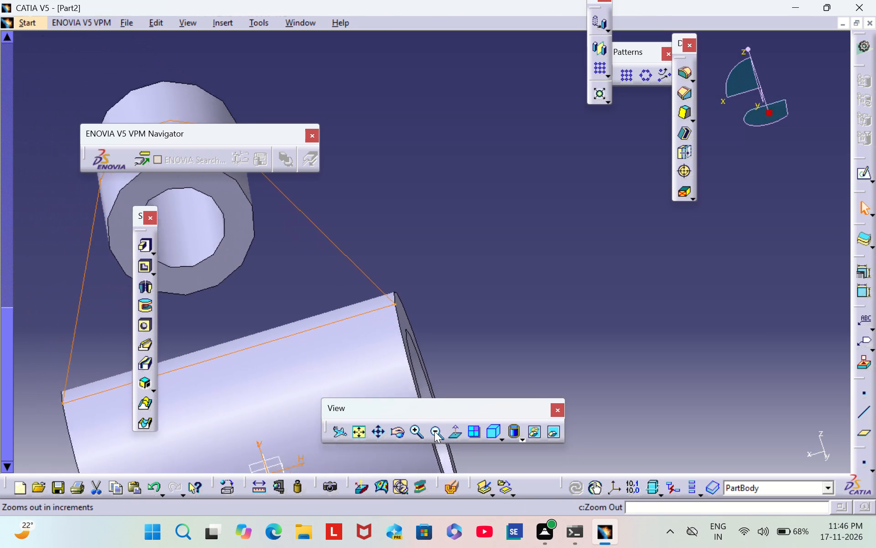
scroll(519, 264, down, 1)
middle_drag(519, 264, 782, 238)
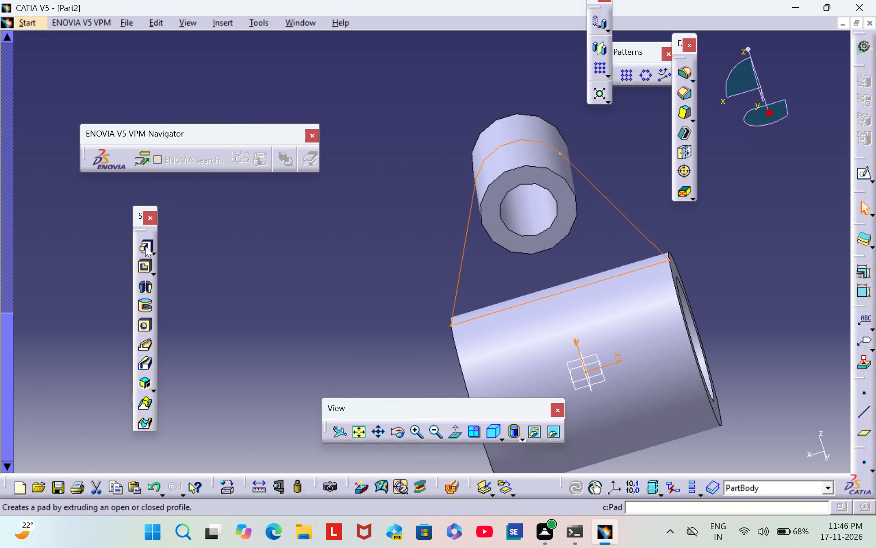
click(141, 248)
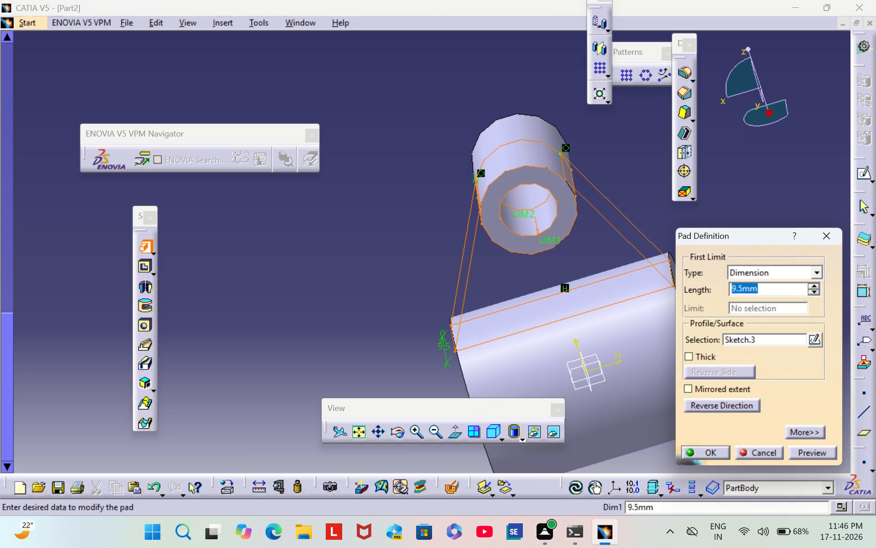
click(707, 387)
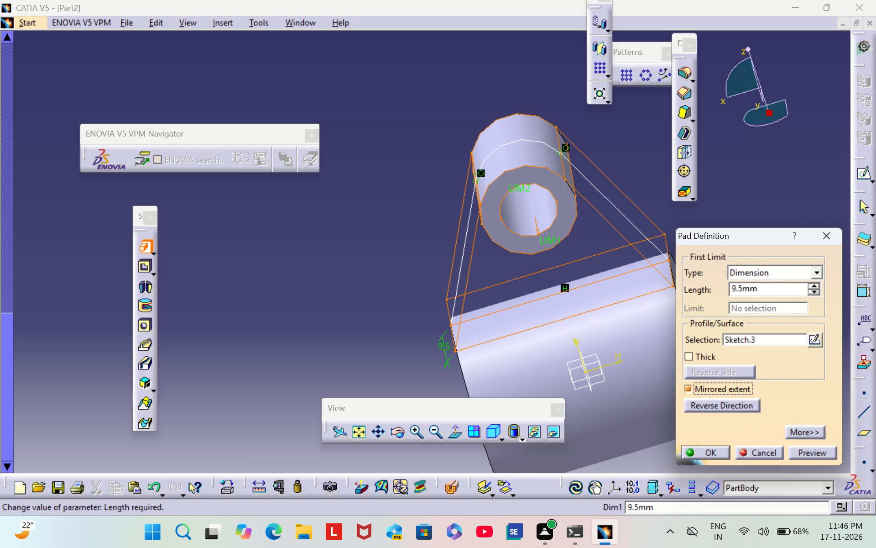
click(760, 289)
key(BackSpace)
key(BackSpace)
key(BackSpace)
key(BackSpace)
key(BackSpace)
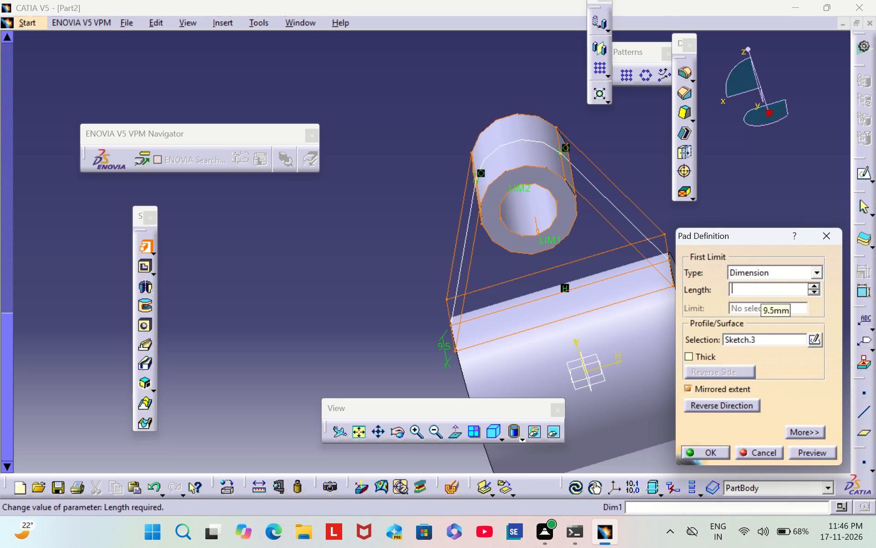
text(2.5)
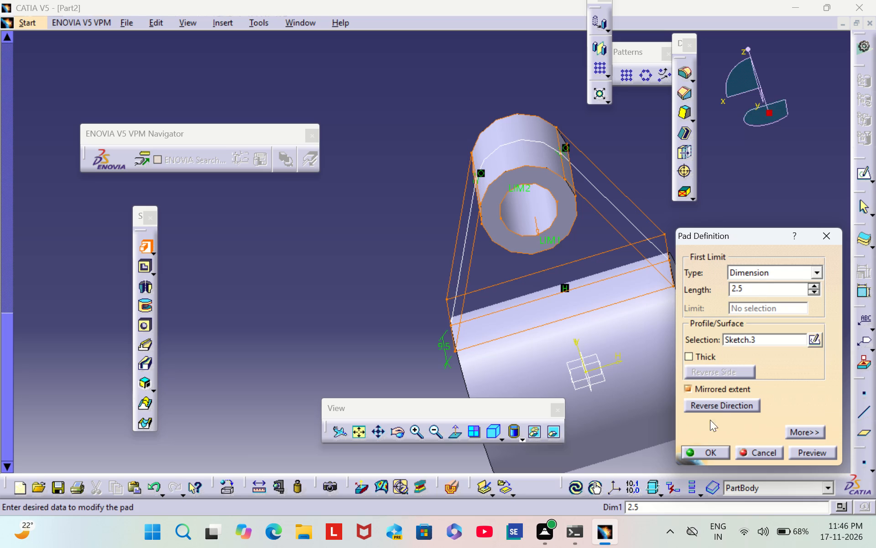
click(708, 453)
click(353, 299)
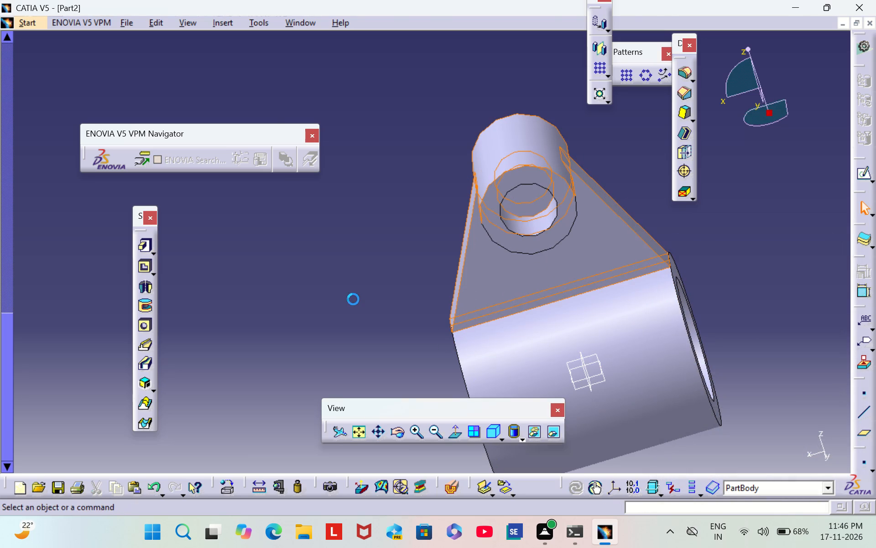
Examine the padded web and where it meets both tubes from several angles.
scroll(375, 295, down, 1)
middle_drag(375, 295, 538, 297)
right_drag(375, 294, 538, 297)
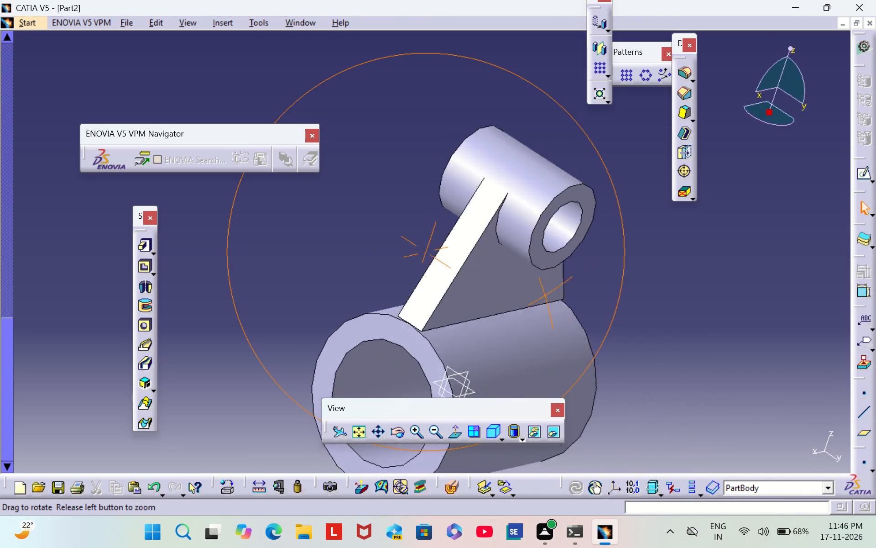
right_drag(538, 297, 407, 278)
middle_drag(538, 297, 407, 278)
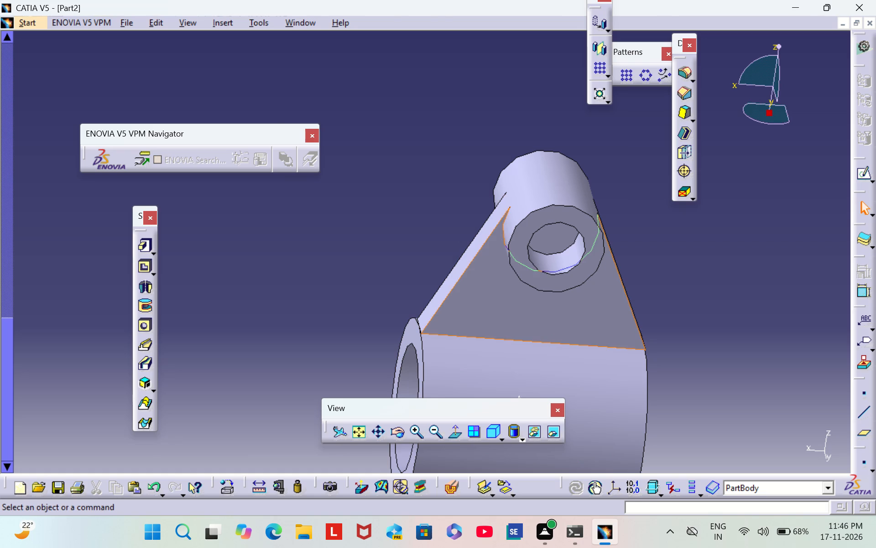
scroll(346, 260, down, 2)
middle_drag(346, 260, 524, 335)
right_drag(347, 260, 524, 335)
middle_drag(594, 287, 594, 285)
right_drag(594, 285, 523, 281)
middle_drag(594, 285, 523, 281)
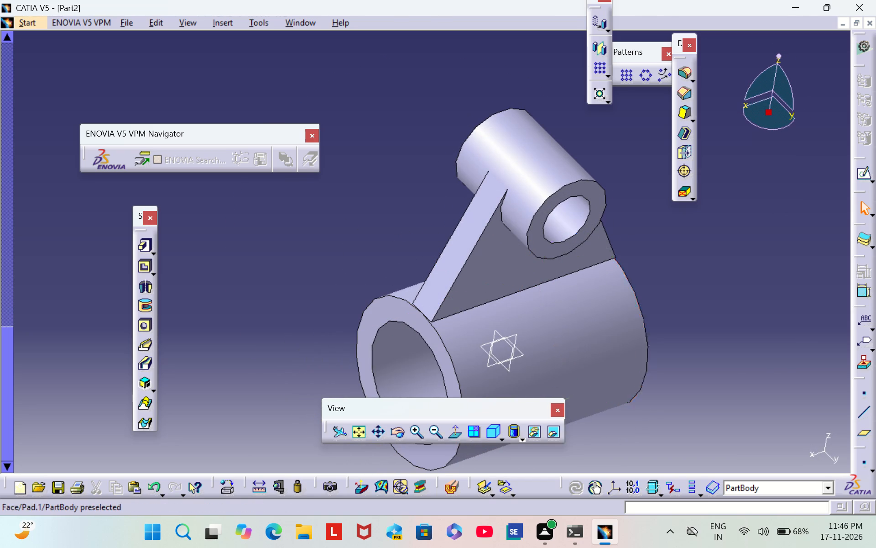
scroll(666, 273, down, 2)
middle_drag(666, 270, 605, 348)
right_drag(666, 269, 605, 348)
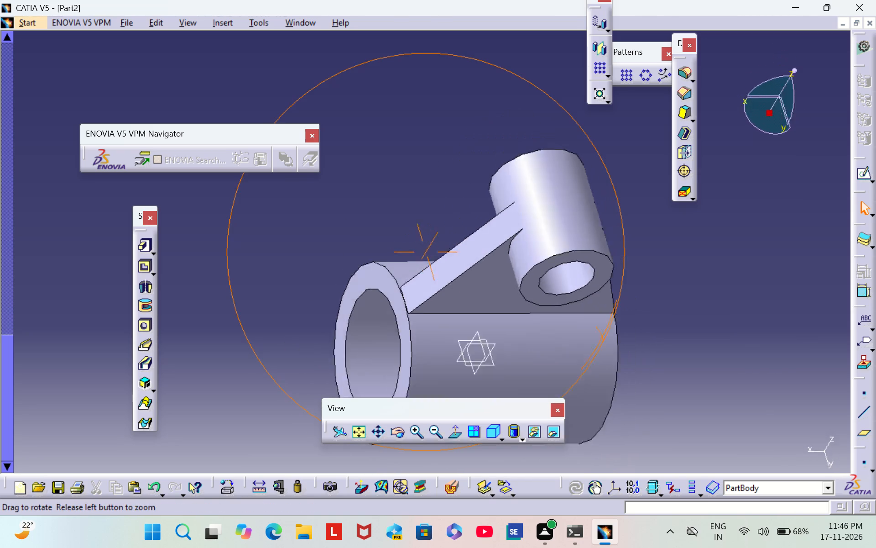
right_drag(605, 348, 608, 293)
middle_drag(605, 348, 608, 293)
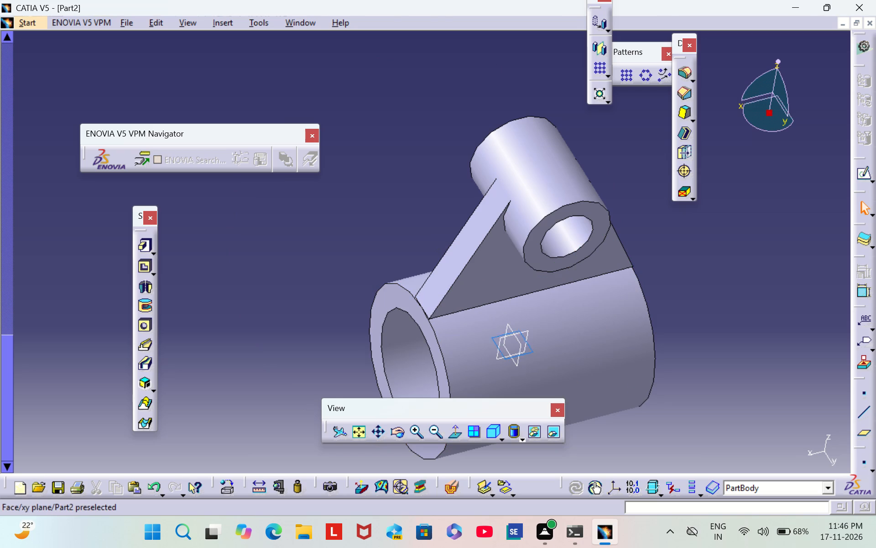
Open a sketch on the yz plane and project the large tube's outer circular edge into it.
click(519, 339)
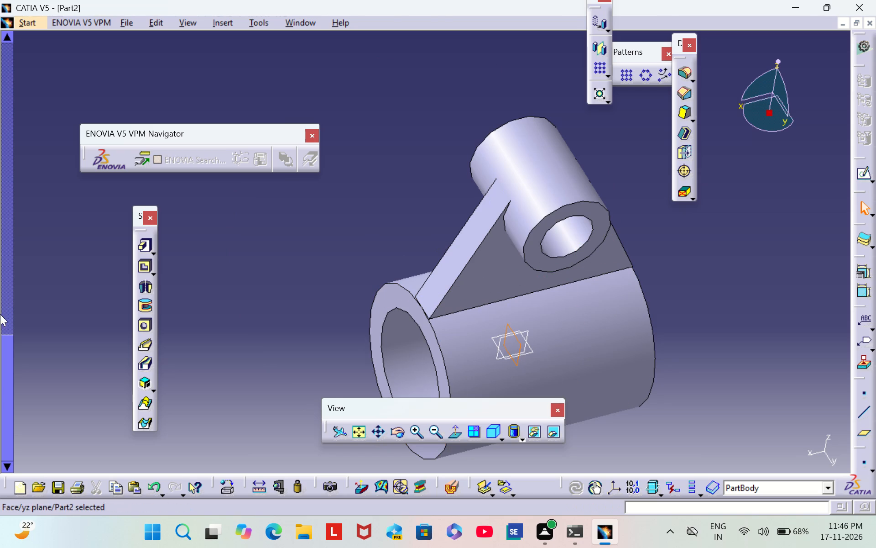
click(862, 180)
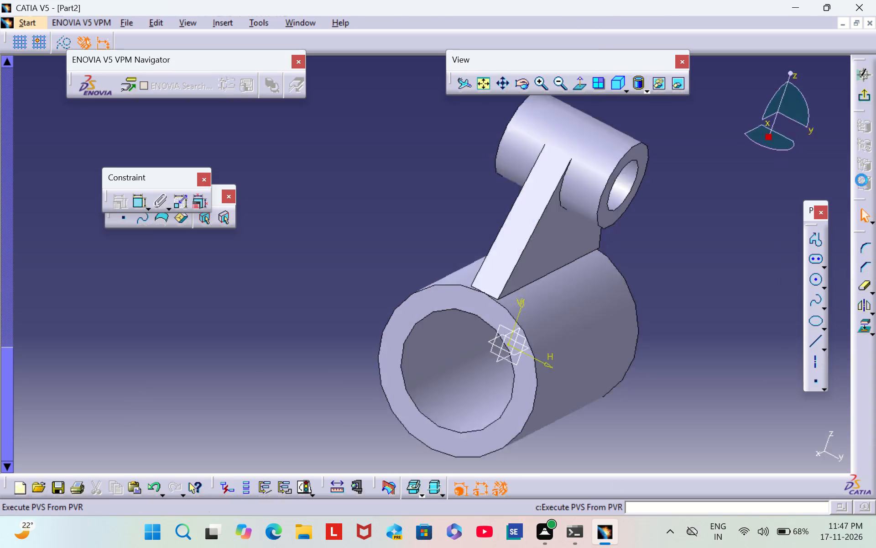
middle_drag(673, 182, 544, 344)
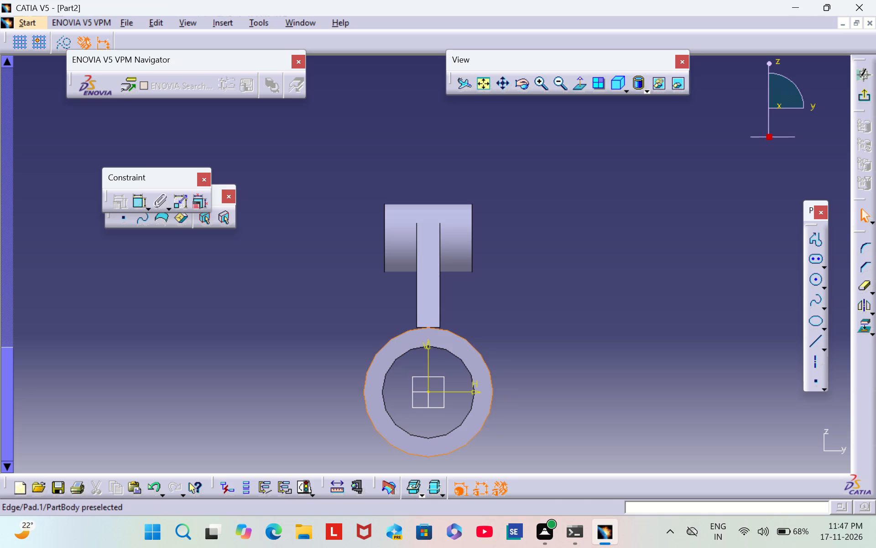
click(863, 327)
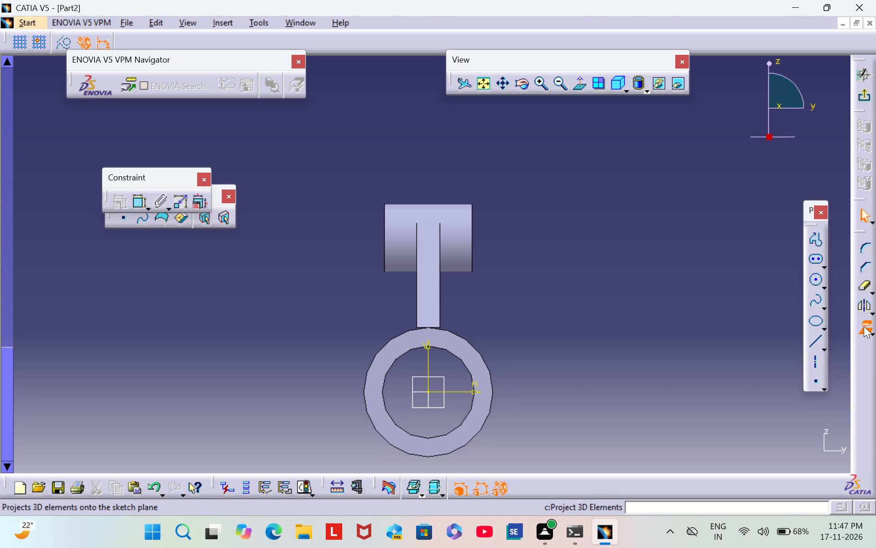
click(491, 382)
click(545, 245)
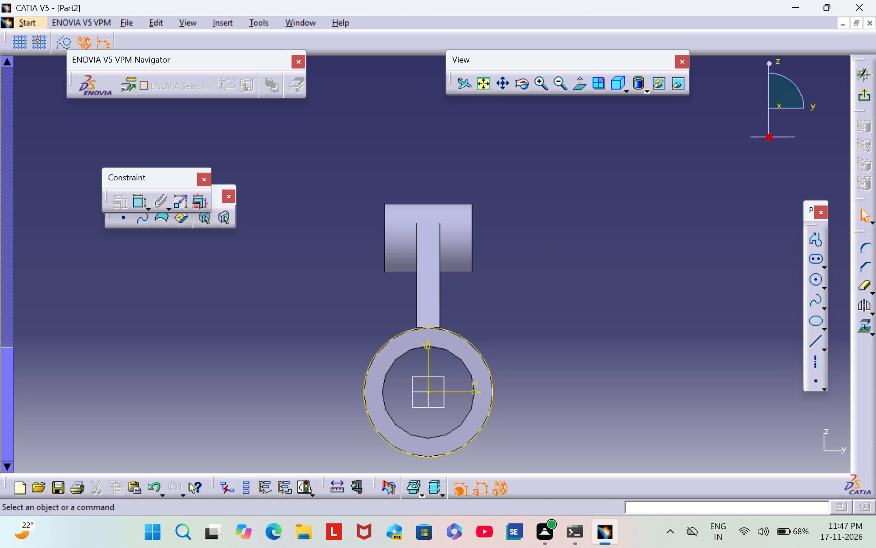
Sketch a horizontal line about 6 mm long under the small tube, outward from the web, continuing into a downward slanted line about 29.5 mm long past the projected circle.
click(814, 243)
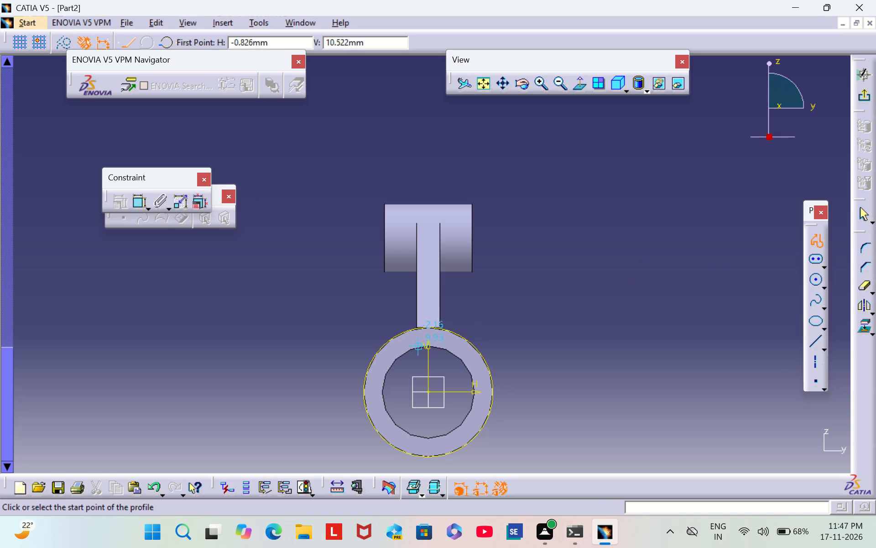
click(442, 274)
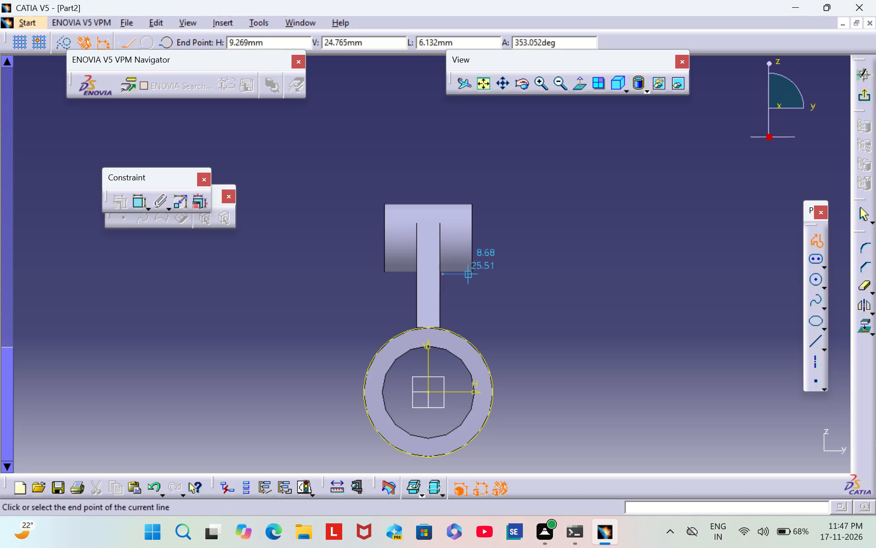
click(471, 274)
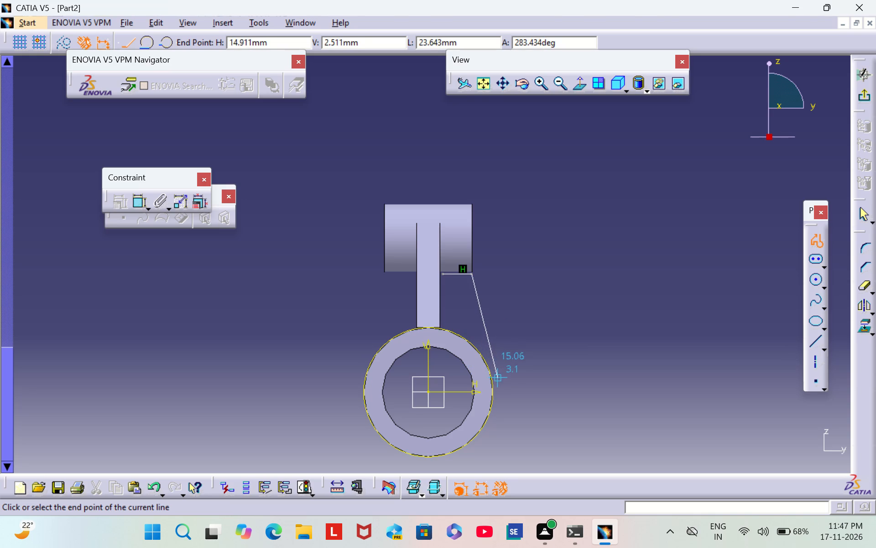
click(504, 404)
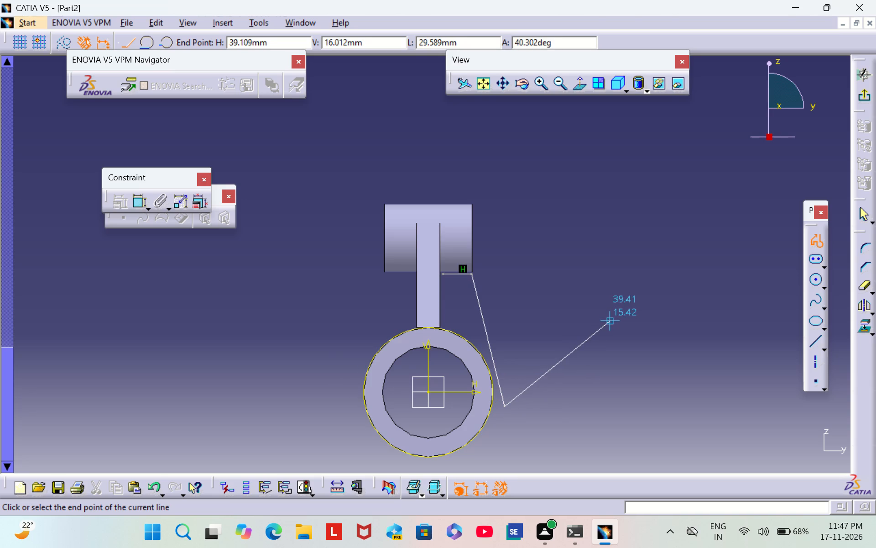
key(Escape)
key(Escape)
click(620, 291)
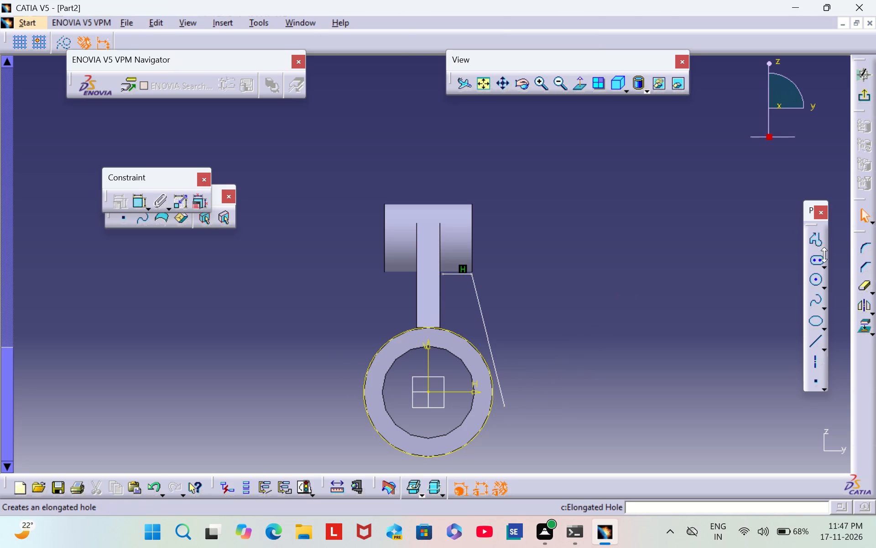
Sketch a vertical line about 12 mm long beside the web, from the horizontal line's inner end down to the projected circle.
click(813, 239)
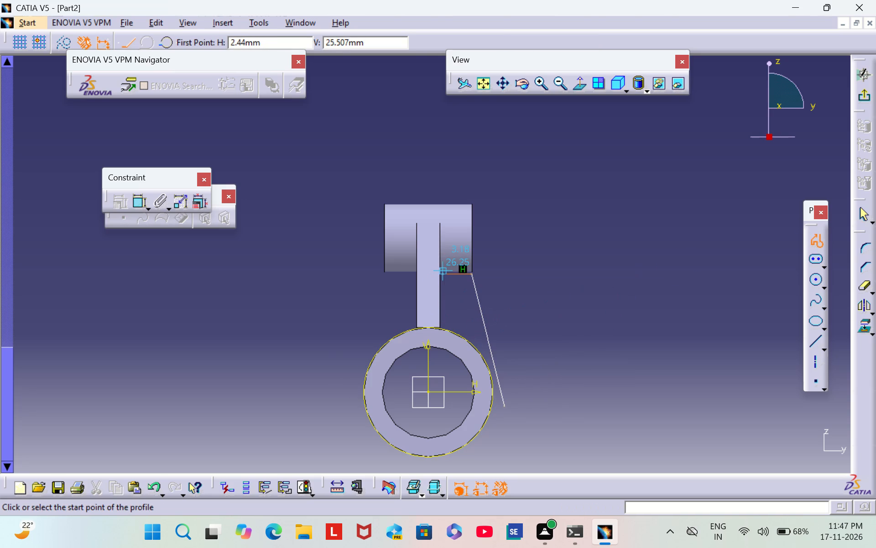
click(443, 273)
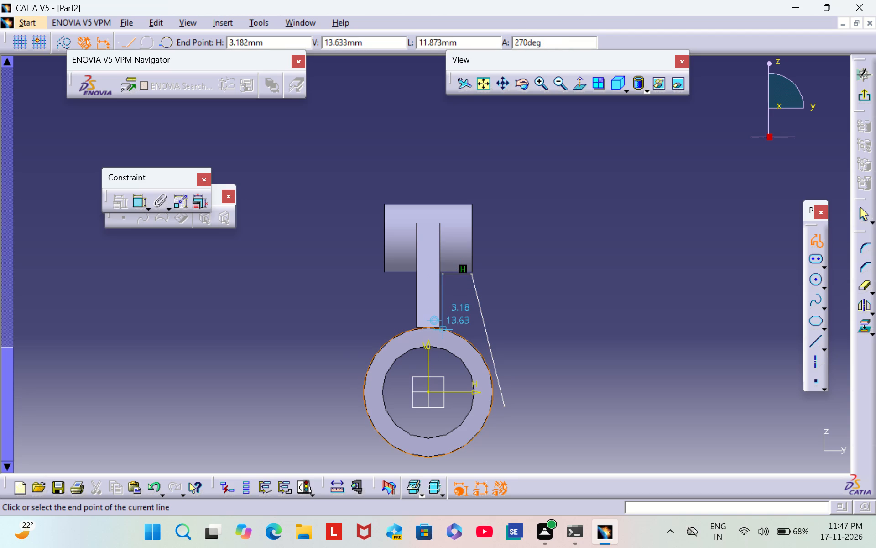
click(444, 328)
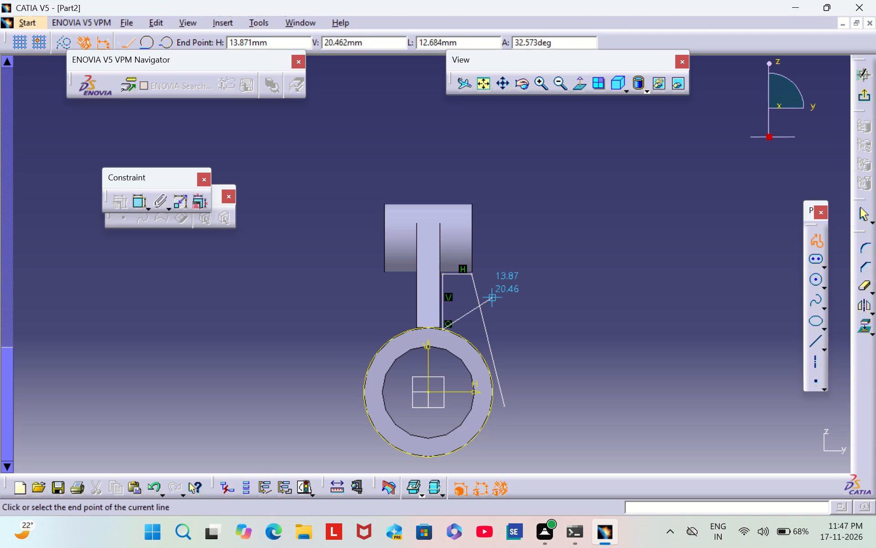
key(Escape)
key(Escape)
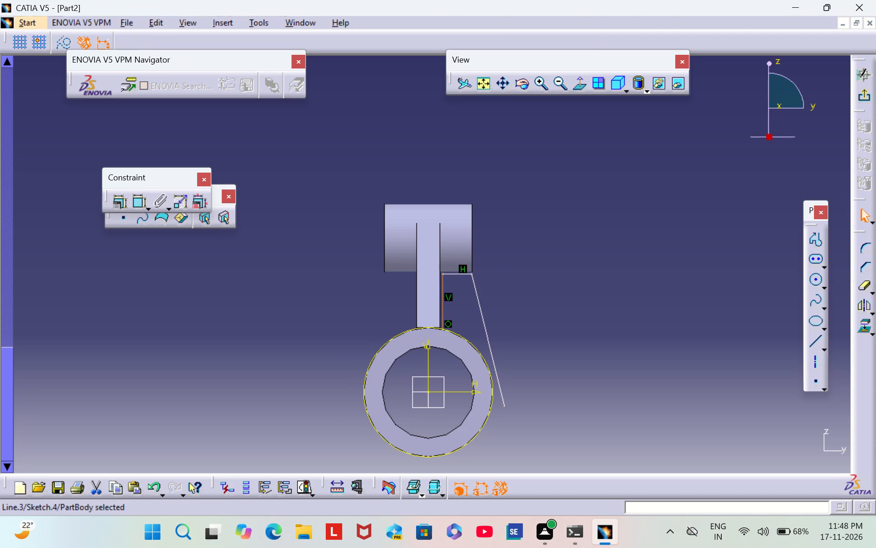
click(539, 269)
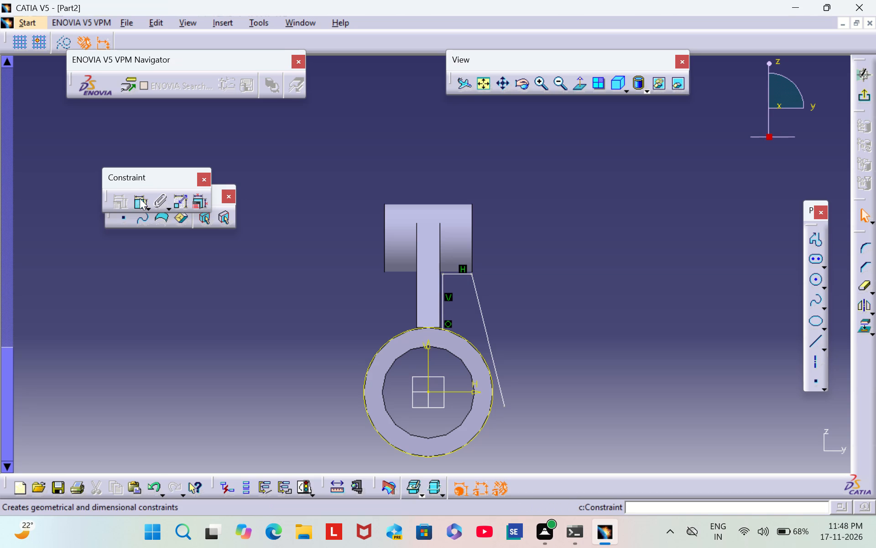
Constrain the slanted line tangent to the projected circle of the large tube.
click(139, 200)
click(140, 196)
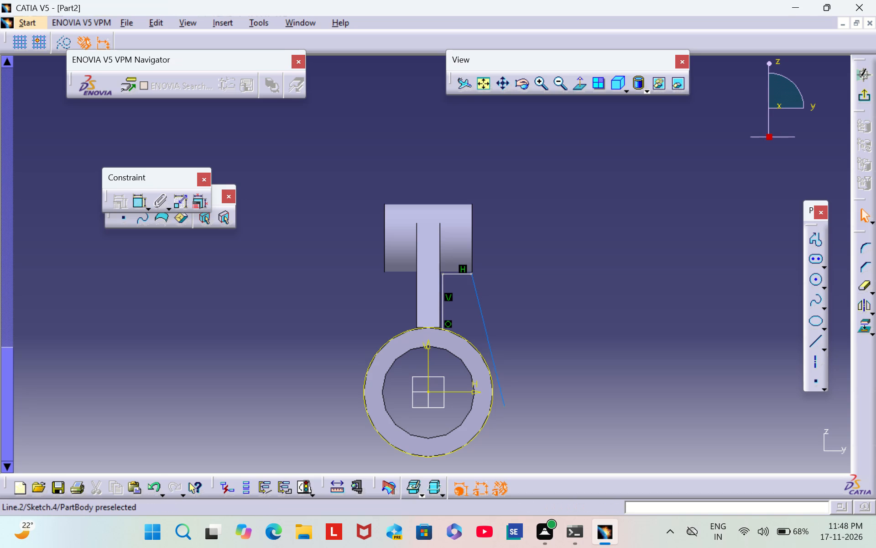
click(498, 388)
click(491, 397)
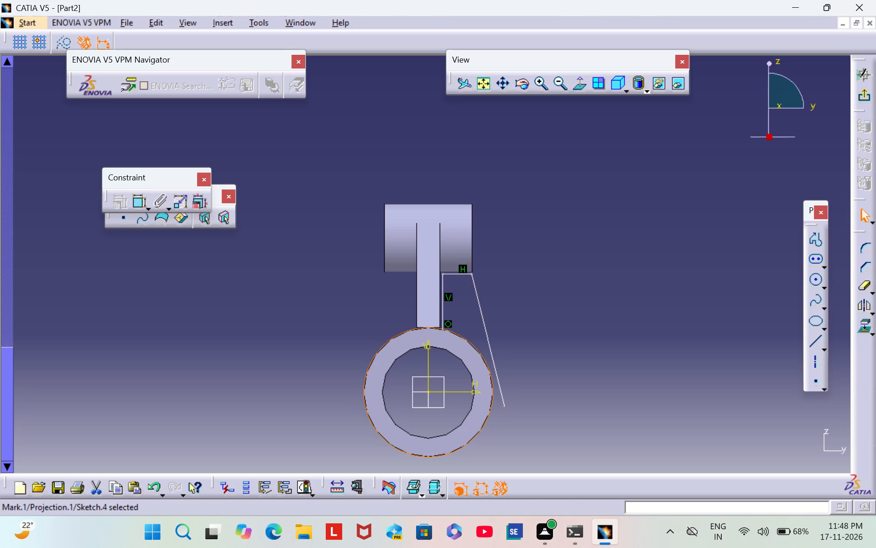
double_click(138, 203)
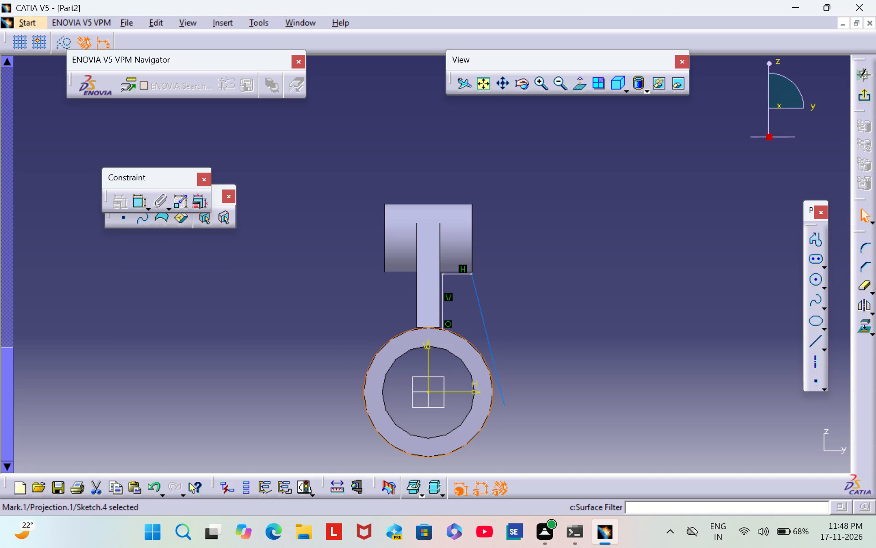
click(494, 371)
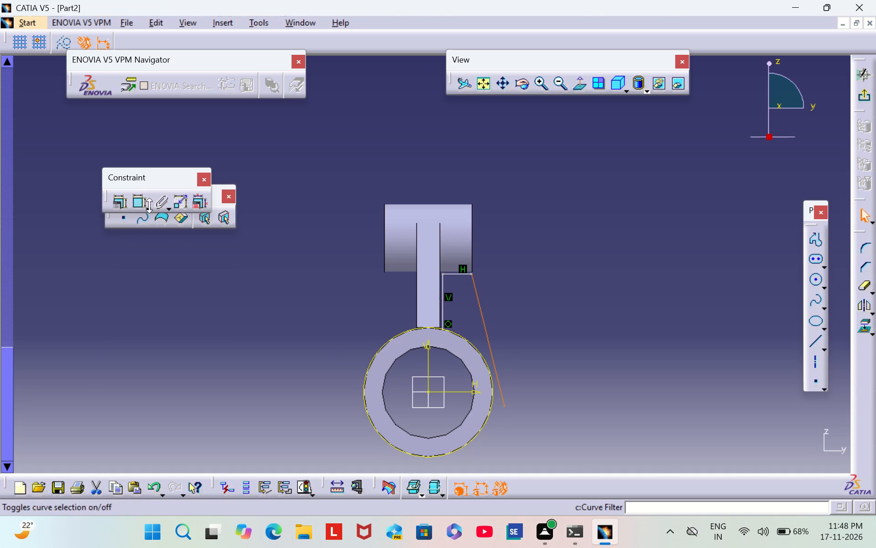
click(140, 200)
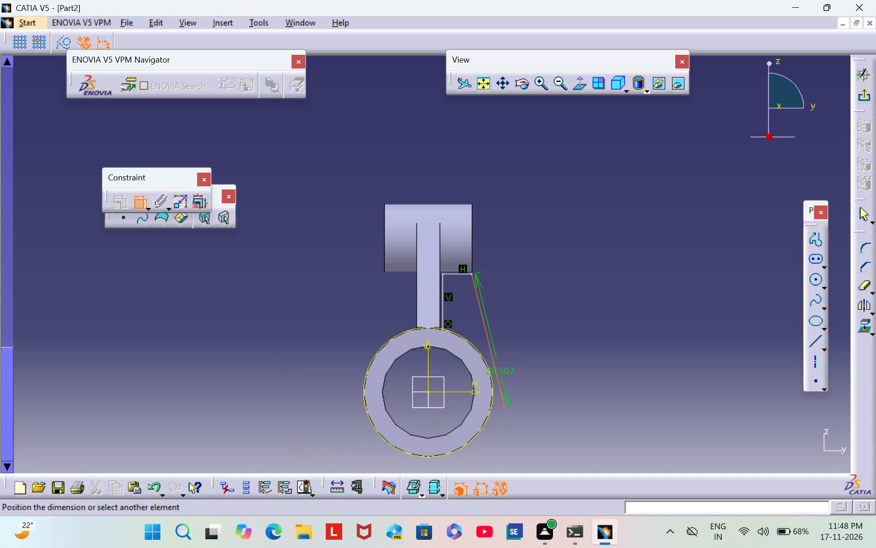
click(491, 379)
right_click(510, 360)
click(574, 423)
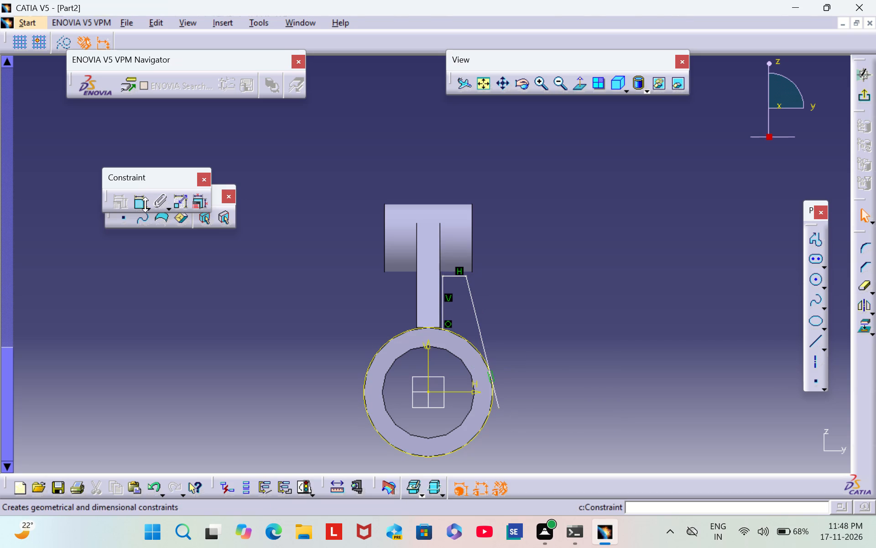
Constrain the corner between the horizontal and slanted lines coincident with the small tube's end edge.
double_click(137, 204)
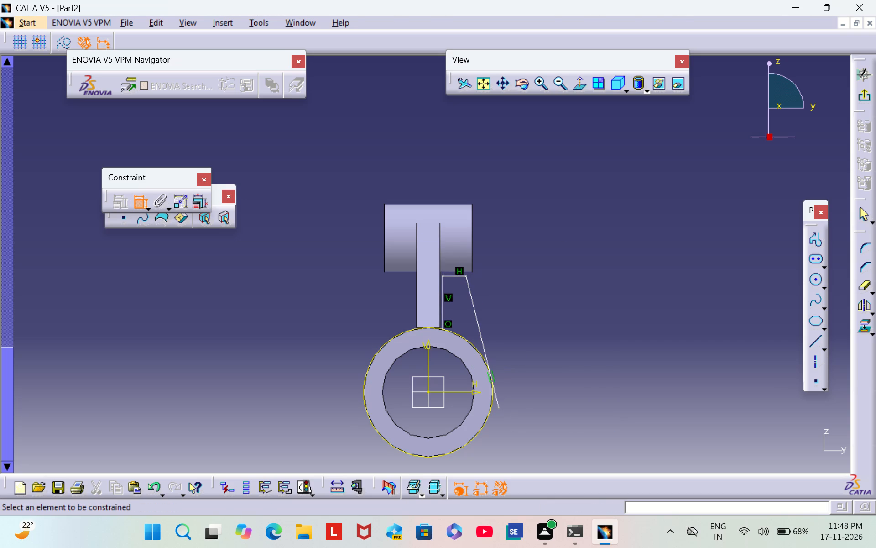
click(466, 274)
click(472, 271)
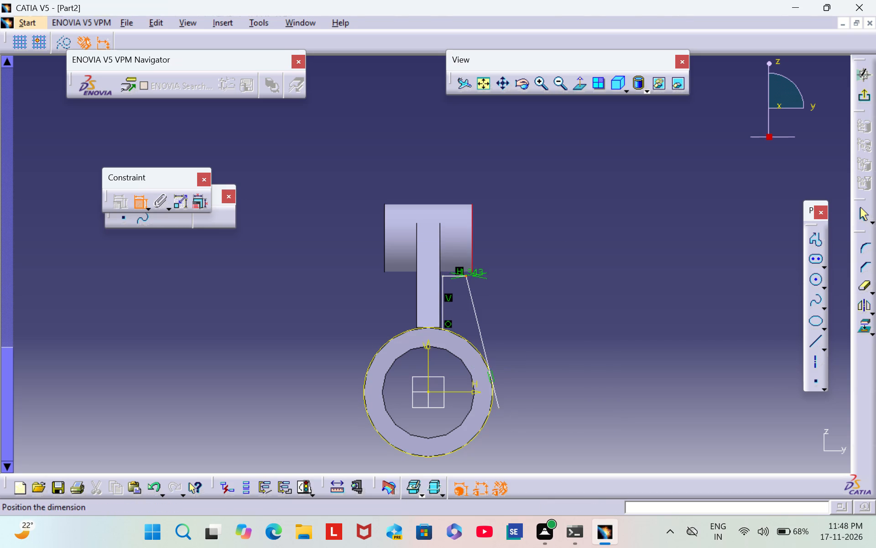
right_click(472, 278)
click(520, 338)
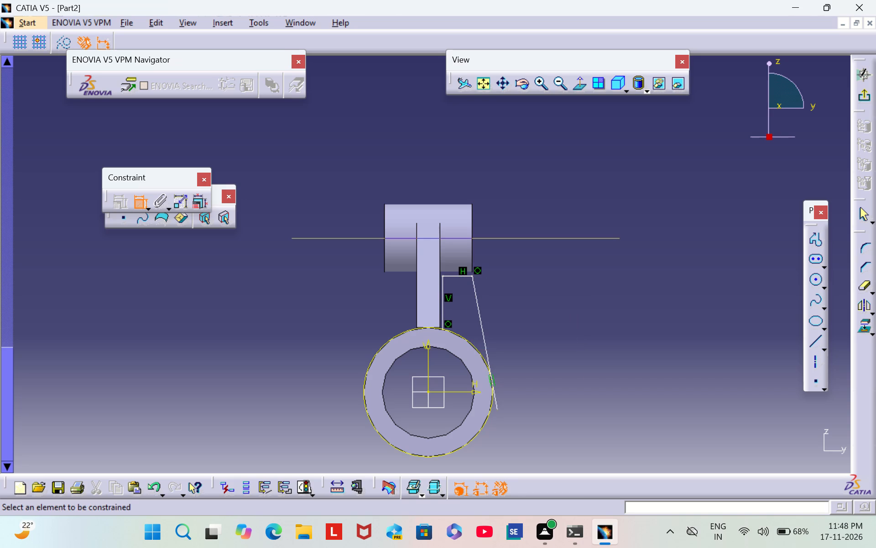
Constrain the sketch's vertical line coincident with the adjacent side edge of the web.
click(439, 300)
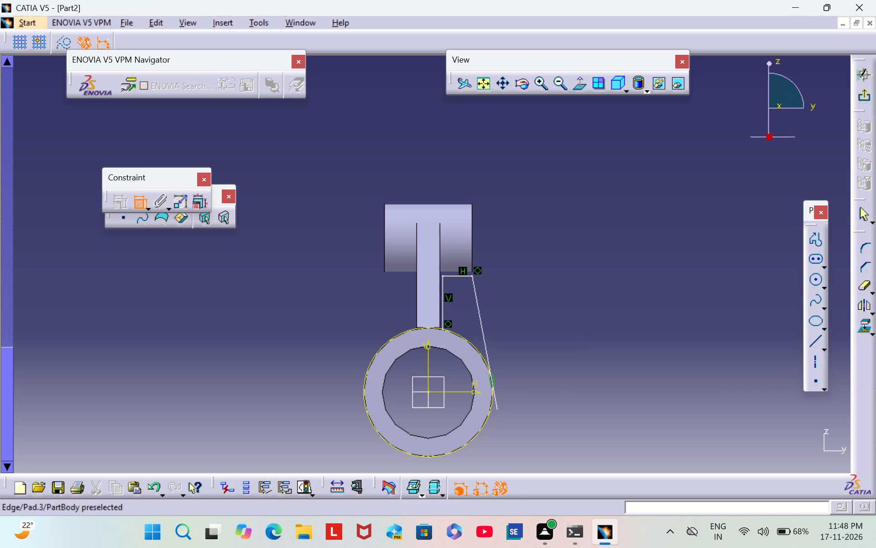
click(440, 307)
right_click(442, 287)
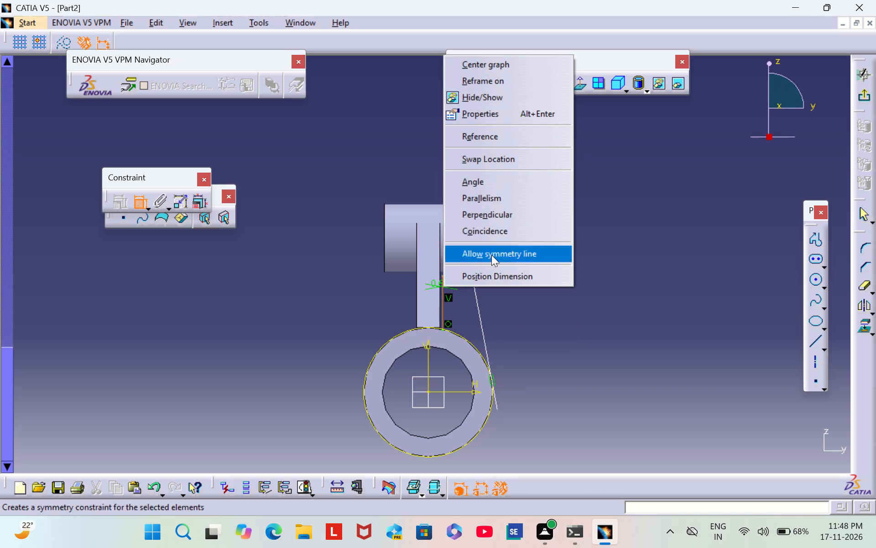
click(496, 233)
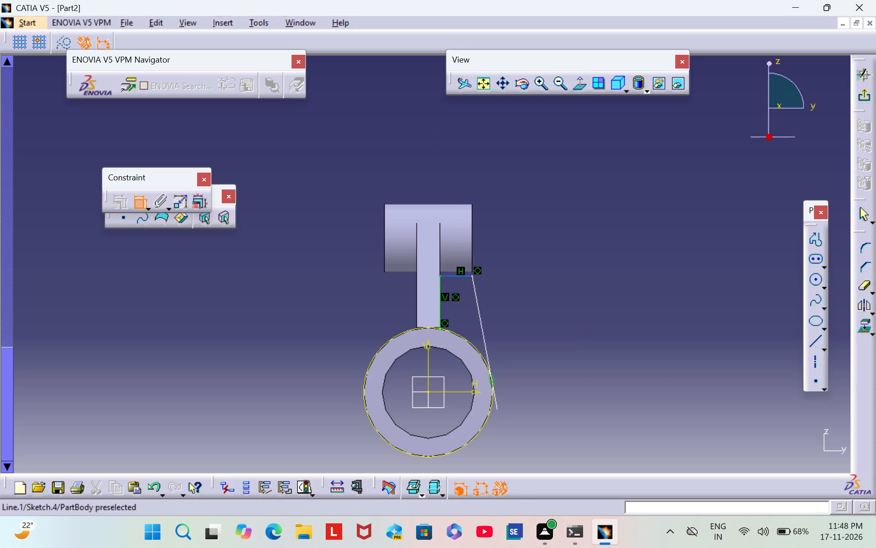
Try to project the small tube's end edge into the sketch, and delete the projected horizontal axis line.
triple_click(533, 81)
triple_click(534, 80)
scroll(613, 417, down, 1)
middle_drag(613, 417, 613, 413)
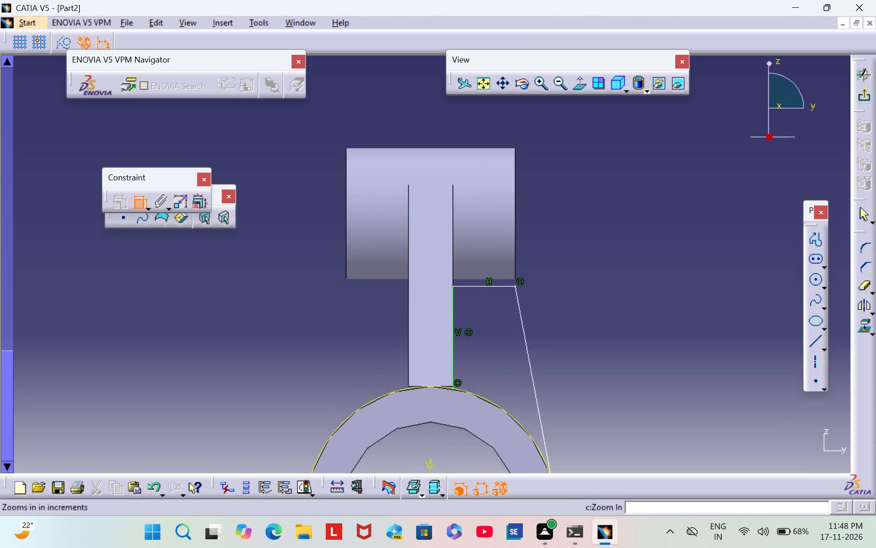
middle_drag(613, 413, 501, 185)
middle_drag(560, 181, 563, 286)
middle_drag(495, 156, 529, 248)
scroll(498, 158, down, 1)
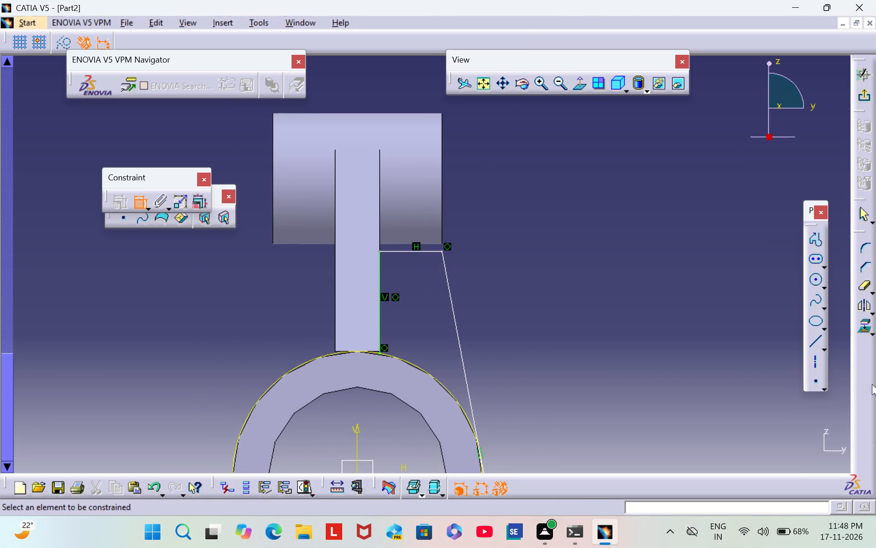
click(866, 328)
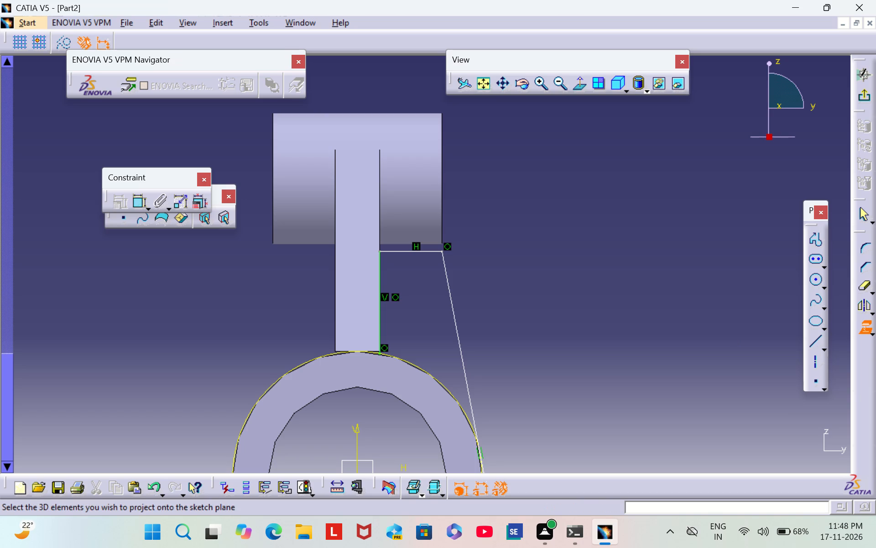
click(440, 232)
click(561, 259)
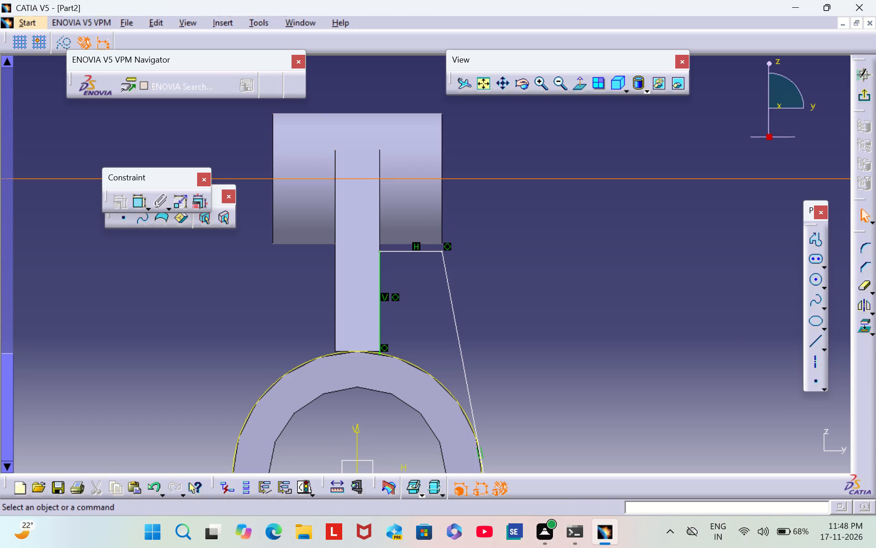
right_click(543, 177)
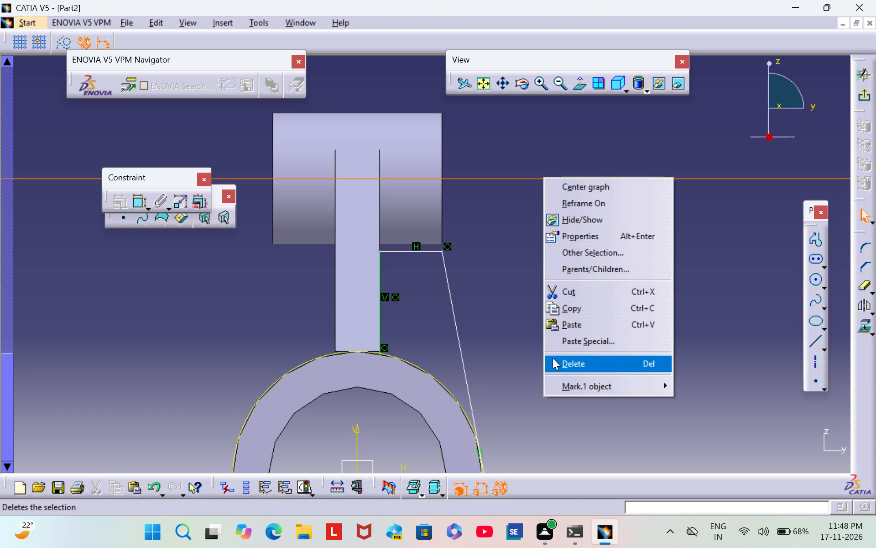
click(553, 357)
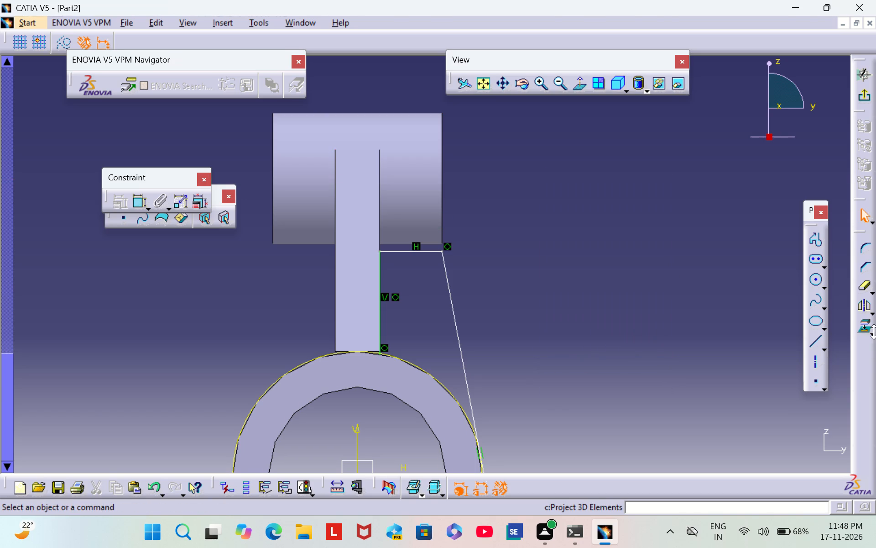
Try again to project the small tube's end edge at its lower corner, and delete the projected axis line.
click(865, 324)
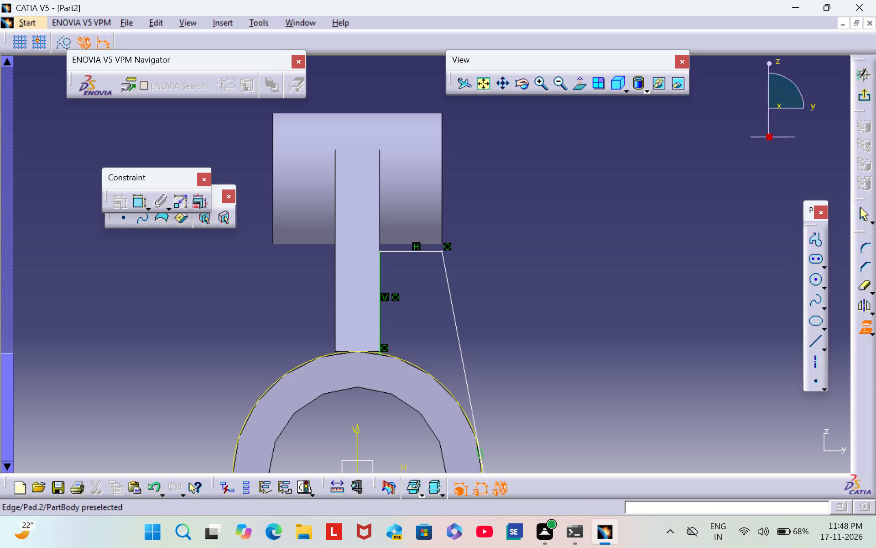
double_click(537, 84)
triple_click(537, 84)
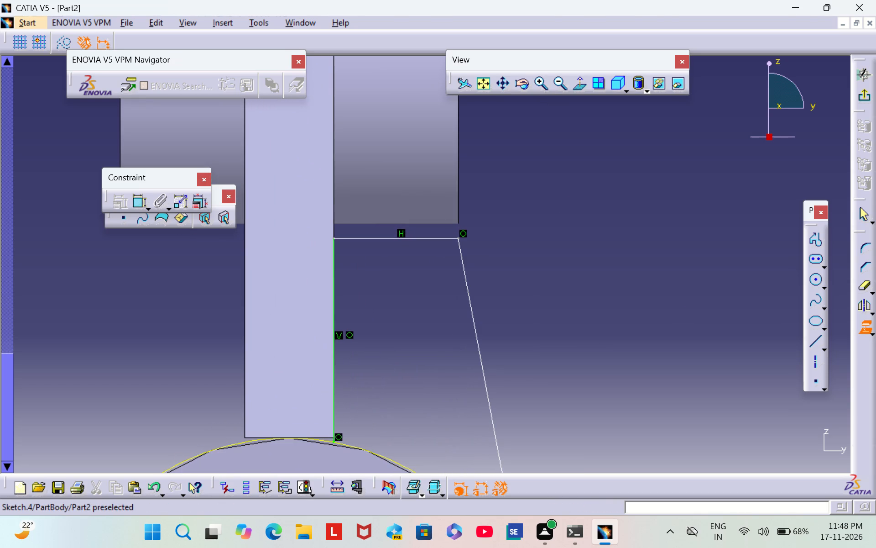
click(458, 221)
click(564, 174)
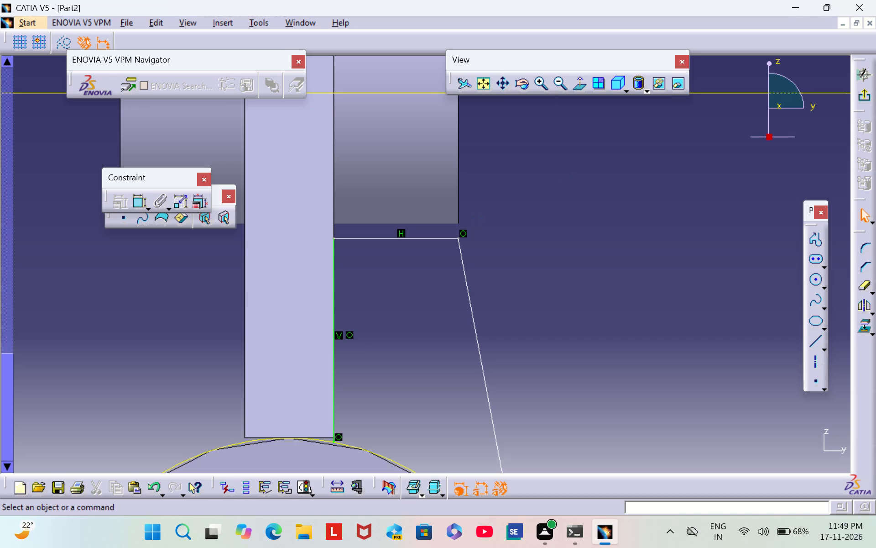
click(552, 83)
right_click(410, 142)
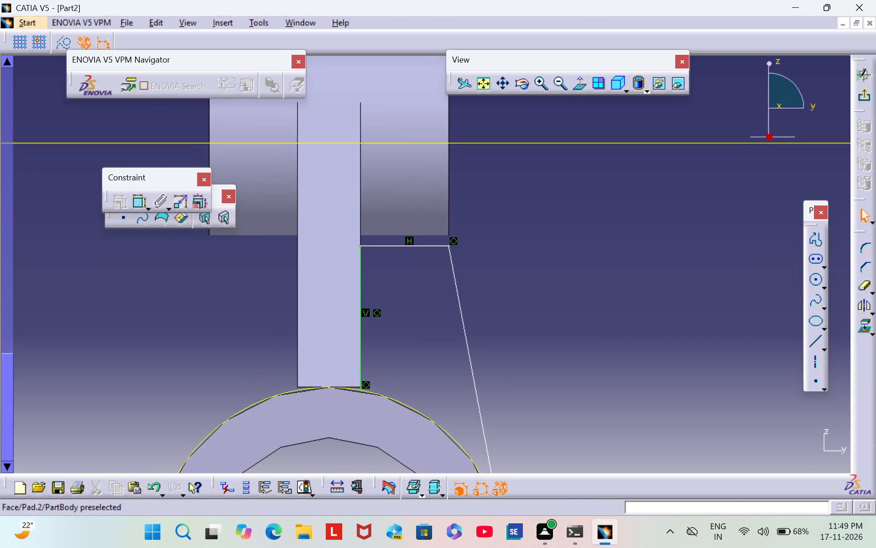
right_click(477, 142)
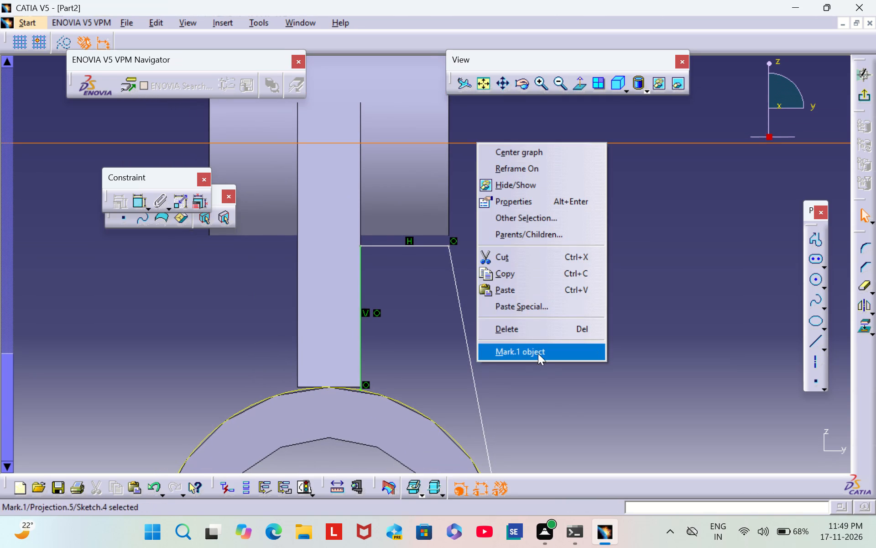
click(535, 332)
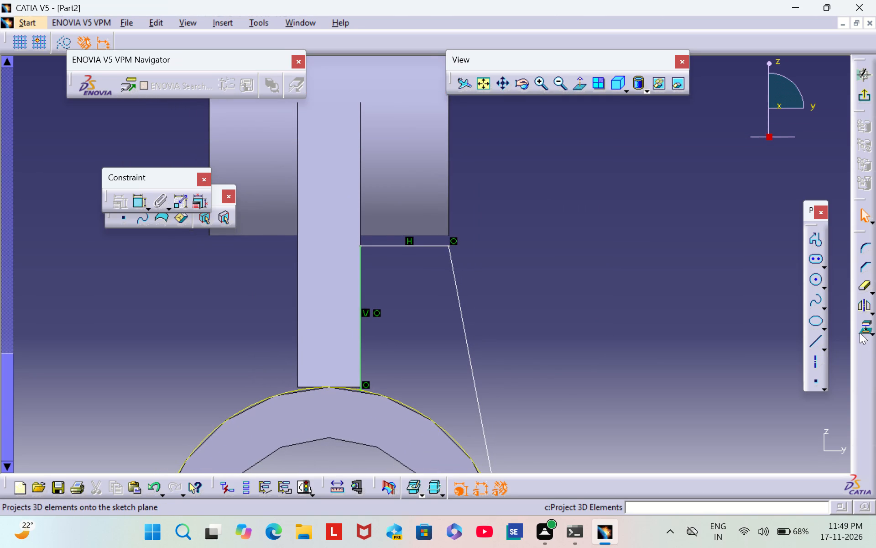
Project the small tube's vertical end edge, on the rib side, into the sketch.
click(862, 328)
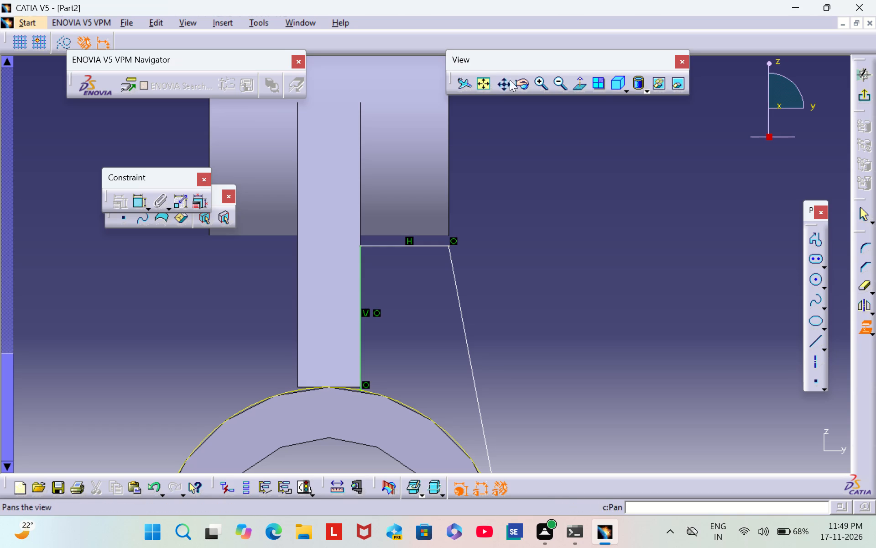
triple_click(540, 85)
triple_click(540, 85)
triple_click(540, 85)
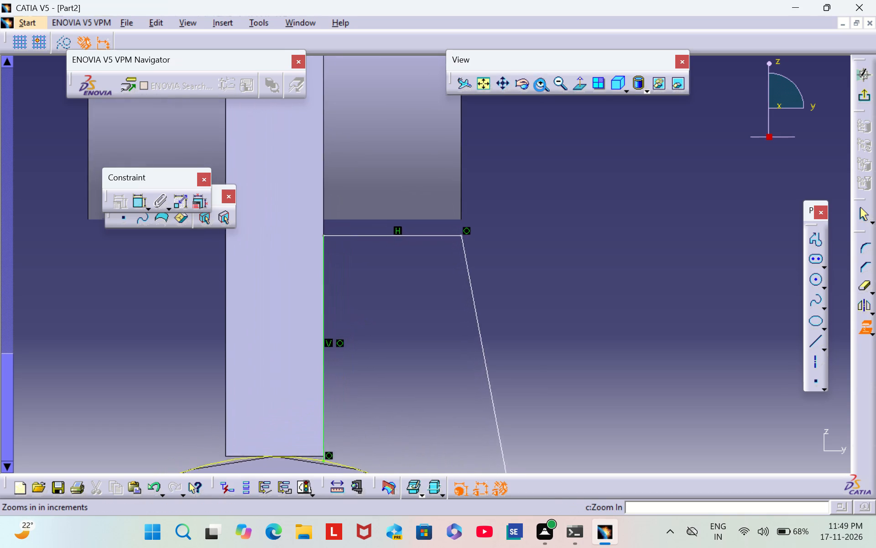
double_click(540, 85)
middle_drag(545, 238, 538, 309)
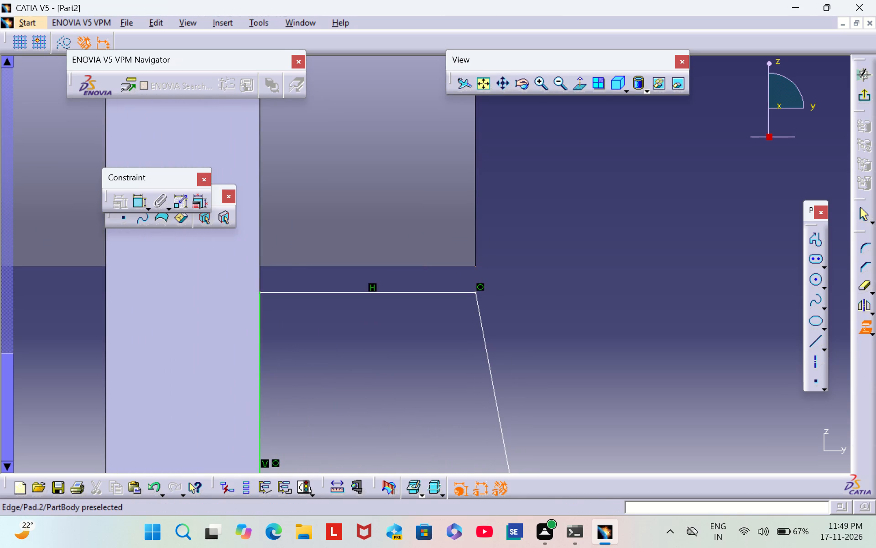
click(478, 237)
click(552, 190)
double_click(557, 83)
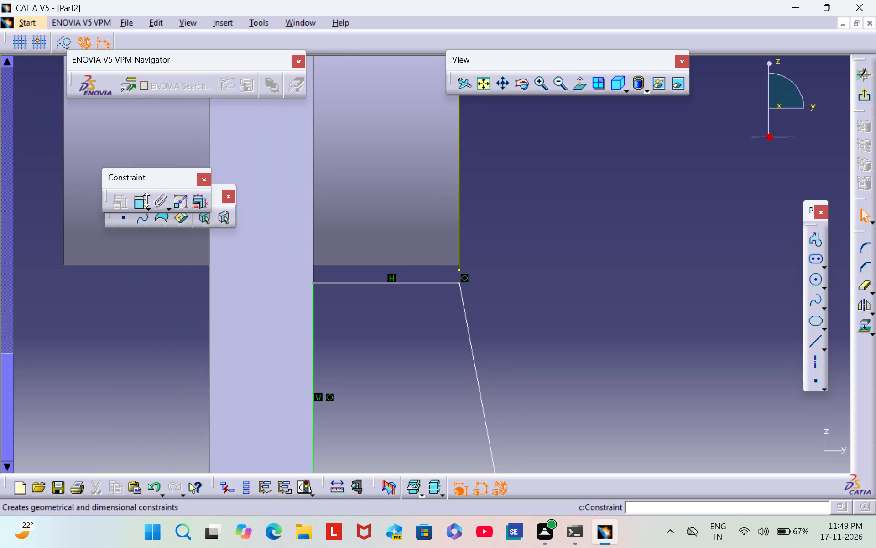
Constrain the rib profile's outer top corner coincident with the lower endpoint of the projected tube edge.
double_click(140, 204)
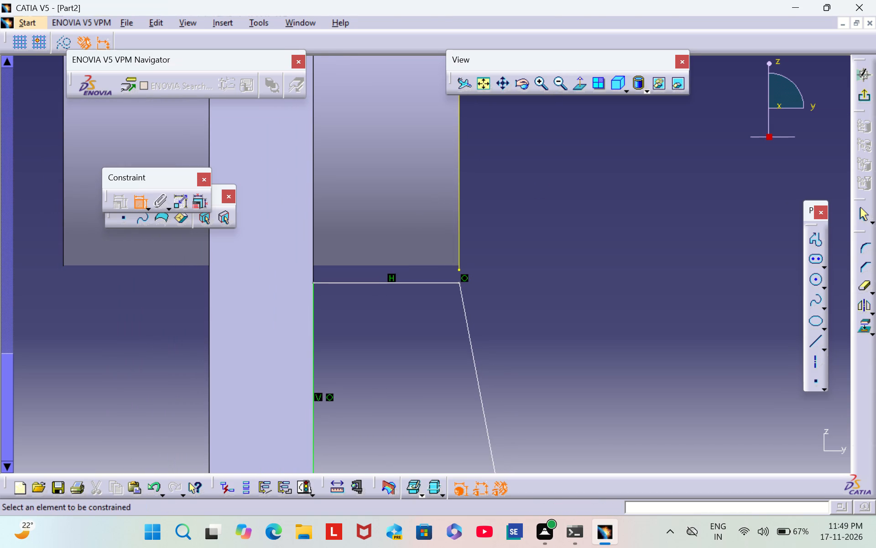
click(459, 270)
click(459, 285)
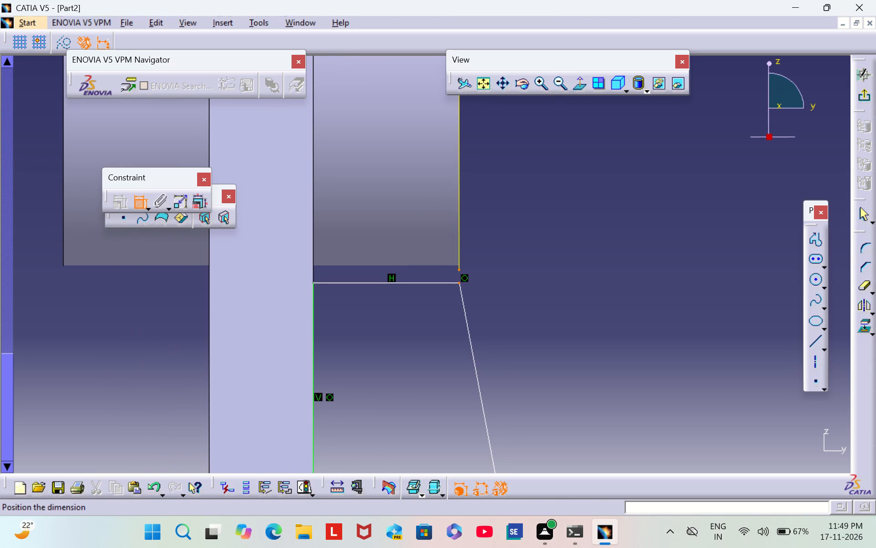
right_click(485, 277)
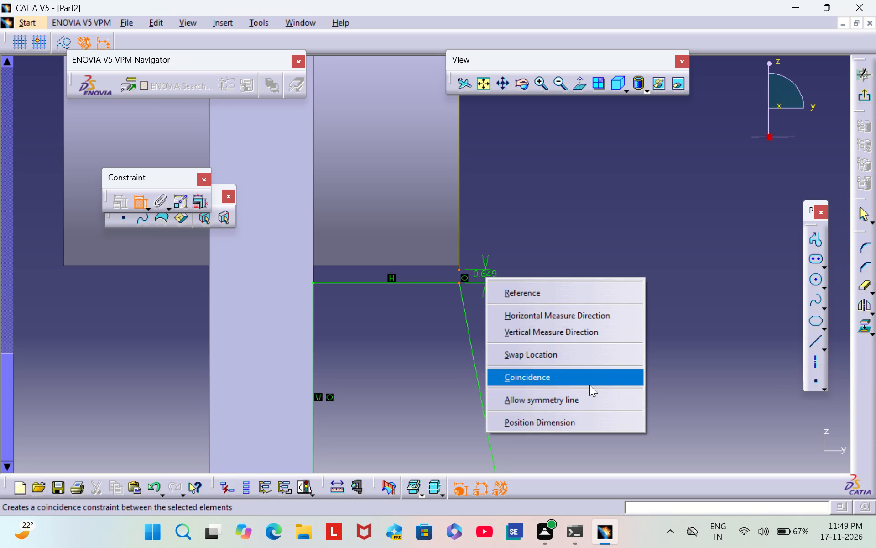
click(589, 384)
Remove the projected small tube edge above the rib profile with Quick Trim.
middle_drag(509, 378, 546, 288)
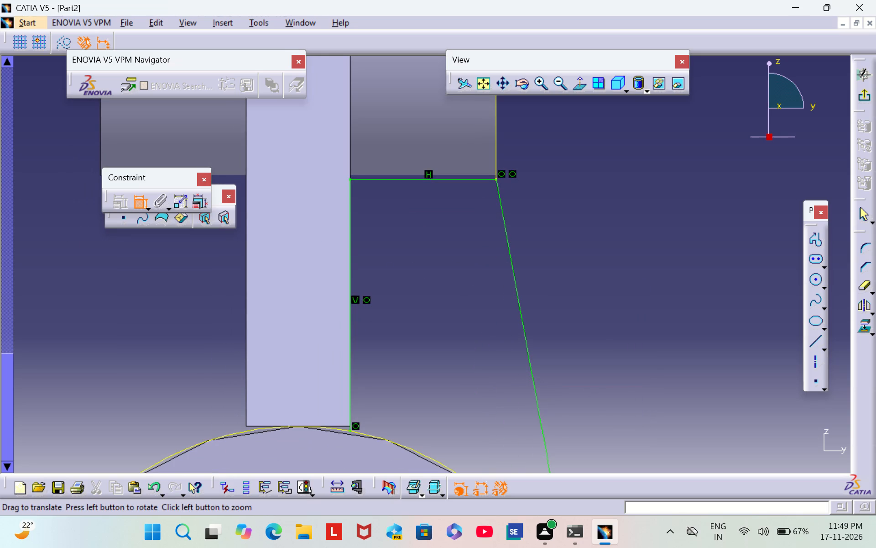
middle_drag(569, 249, 532, 429)
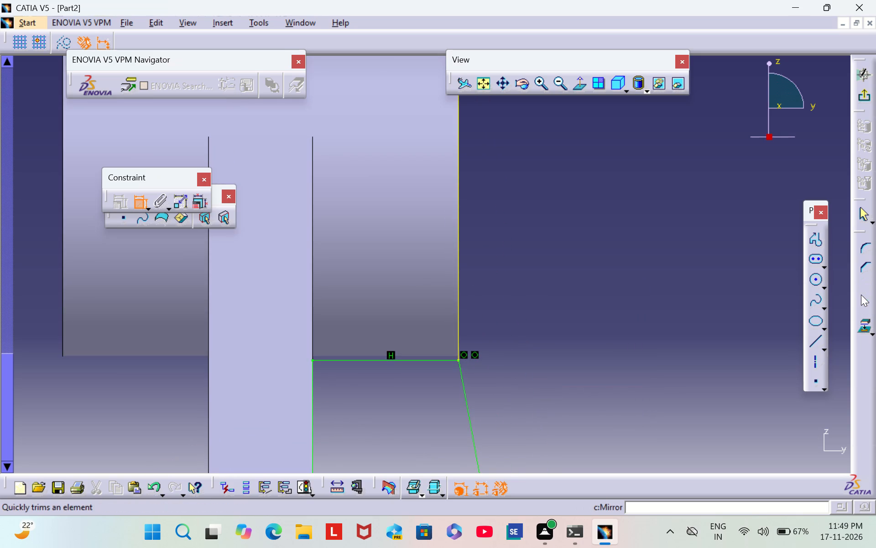
double_click(862, 288)
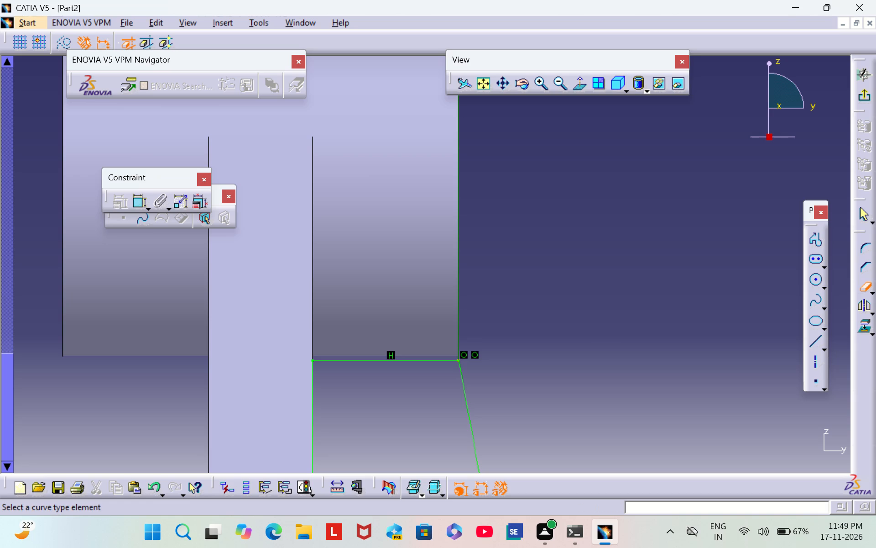
click(458, 212)
Trim off the slanted line's end beyond its tangent point on the large tube's projected circle.
middle_drag(577, 404, 605, 232)
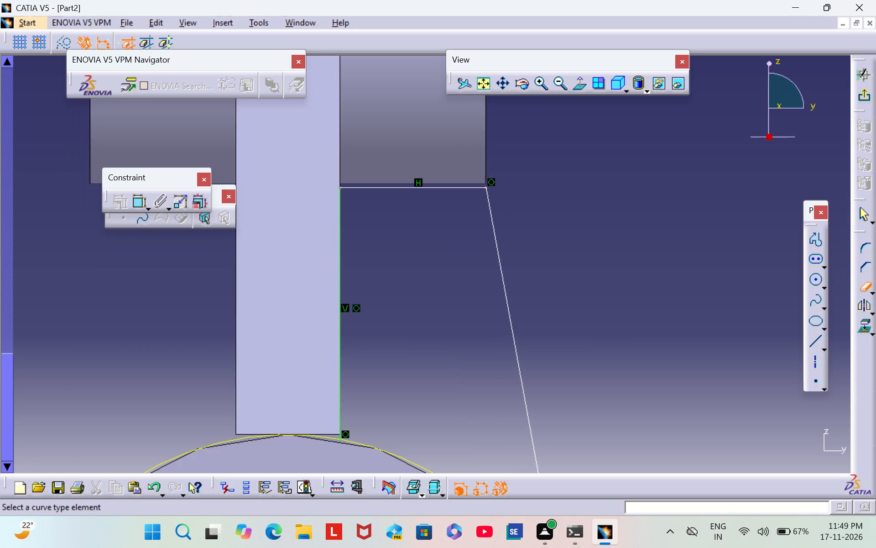
middle_drag(576, 369, 564, 227)
scroll(576, 368, down, 1)
middle_drag(585, 347, 559, 125)
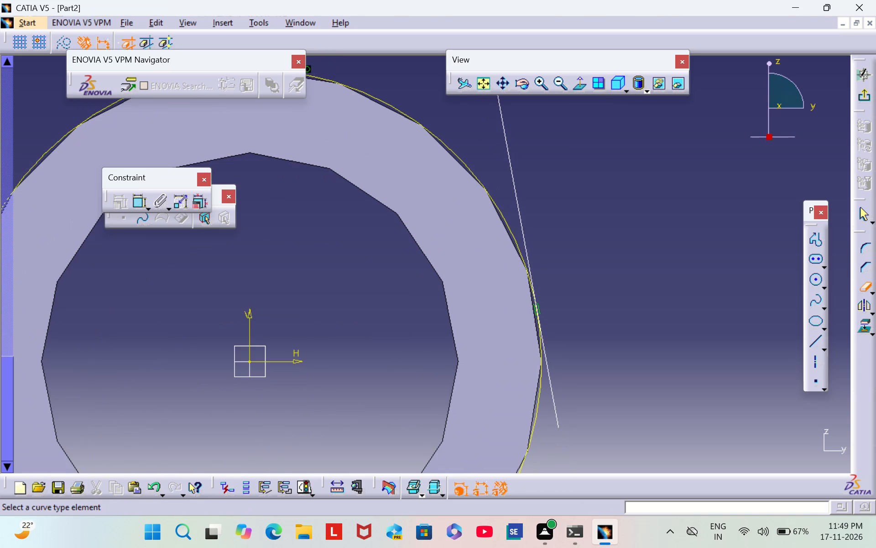
click(550, 384)
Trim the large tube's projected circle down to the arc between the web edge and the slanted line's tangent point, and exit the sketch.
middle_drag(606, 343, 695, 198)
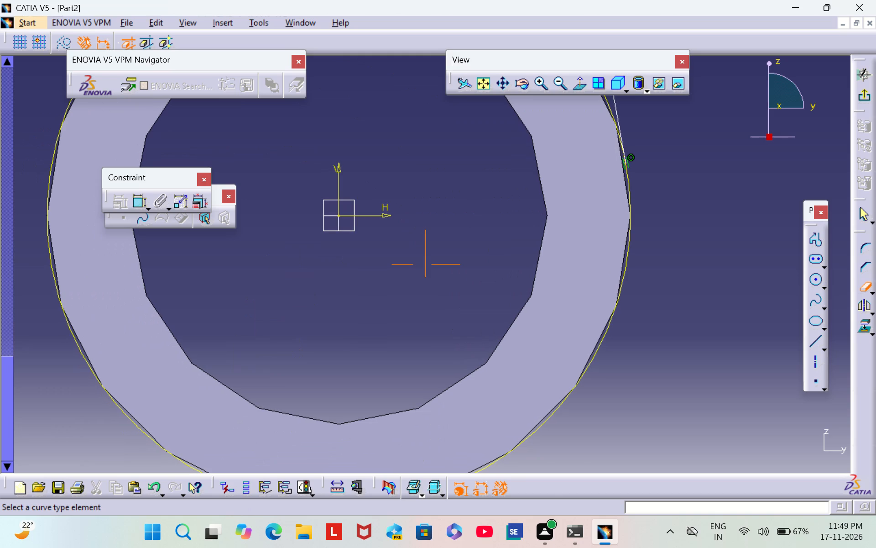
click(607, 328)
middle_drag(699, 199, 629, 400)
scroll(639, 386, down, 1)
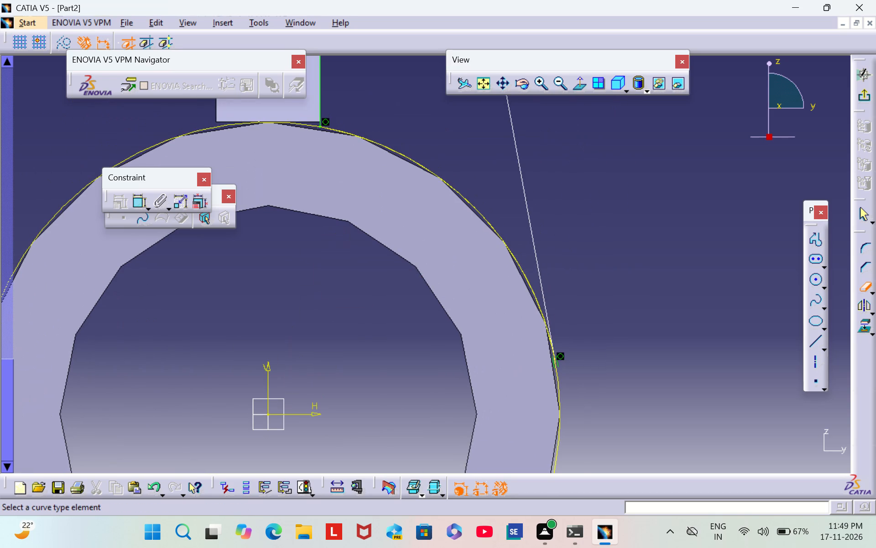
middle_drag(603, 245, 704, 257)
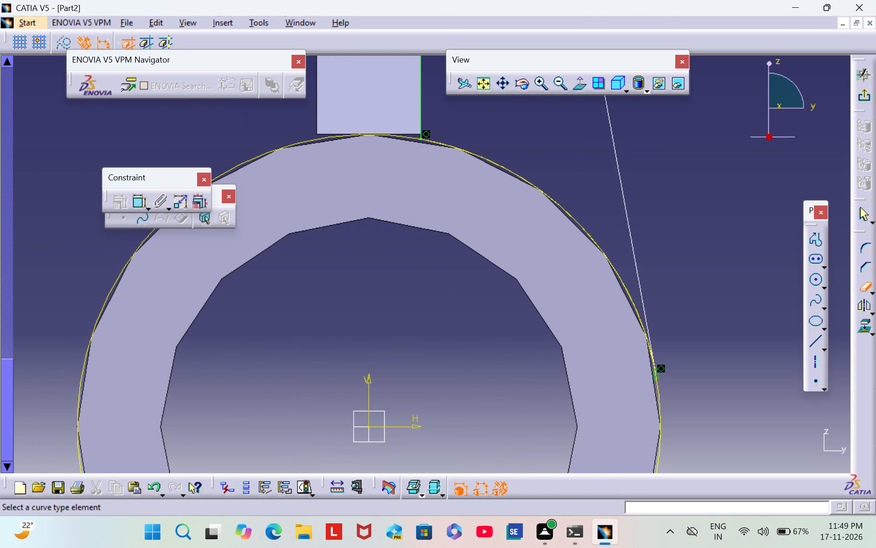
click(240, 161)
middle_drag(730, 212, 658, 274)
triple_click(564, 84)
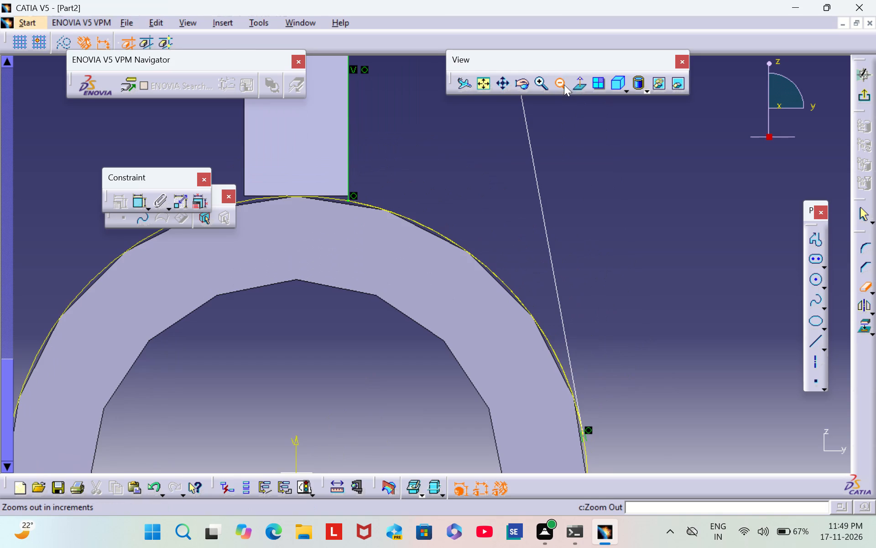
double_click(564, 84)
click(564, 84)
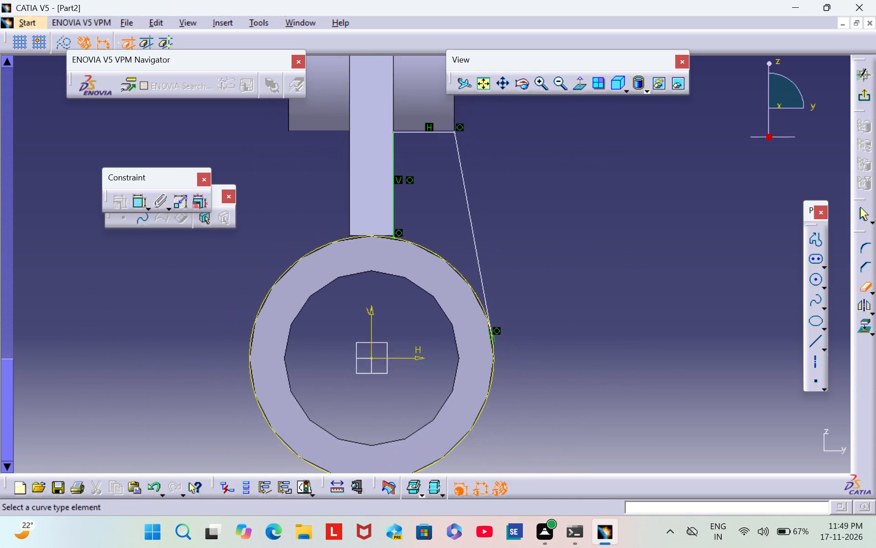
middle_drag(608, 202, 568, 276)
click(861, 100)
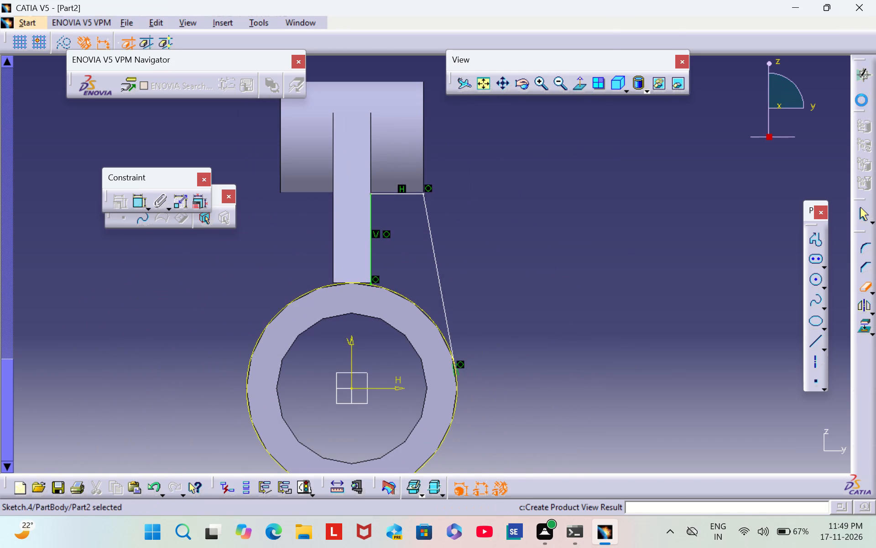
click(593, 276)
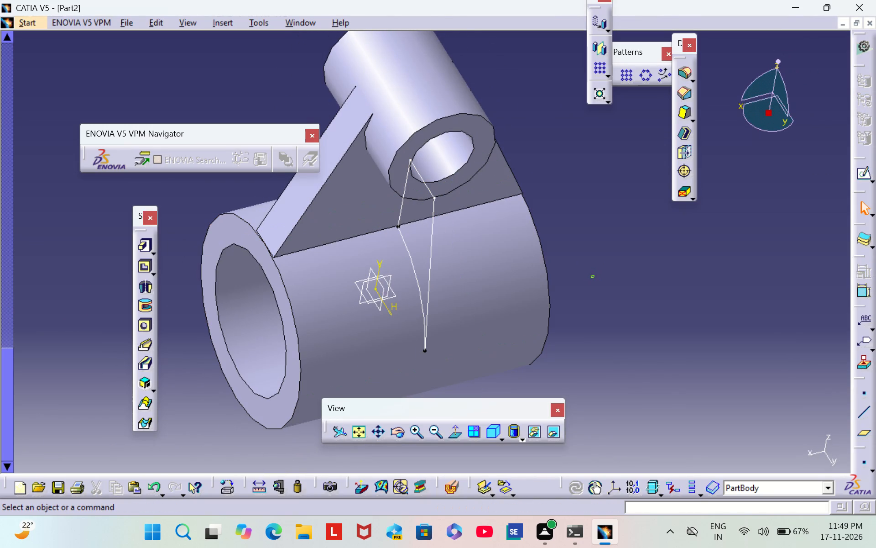
Reopen the rib sketch, move the slanted line's lower endpoint slightly further down along the large tube's circle, and exit the sketch.
click(867, 169)
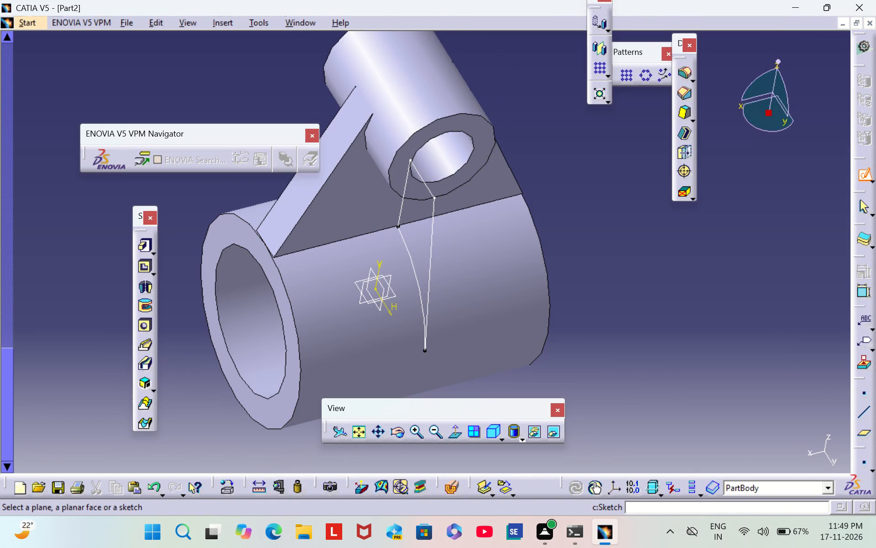
click(424, 304)
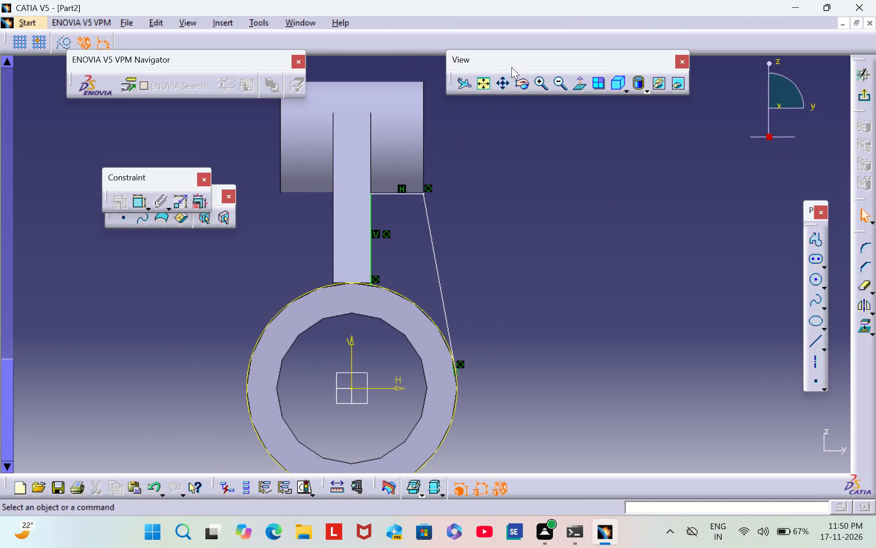
triple_click(542, 87)
double_click(542, 87)
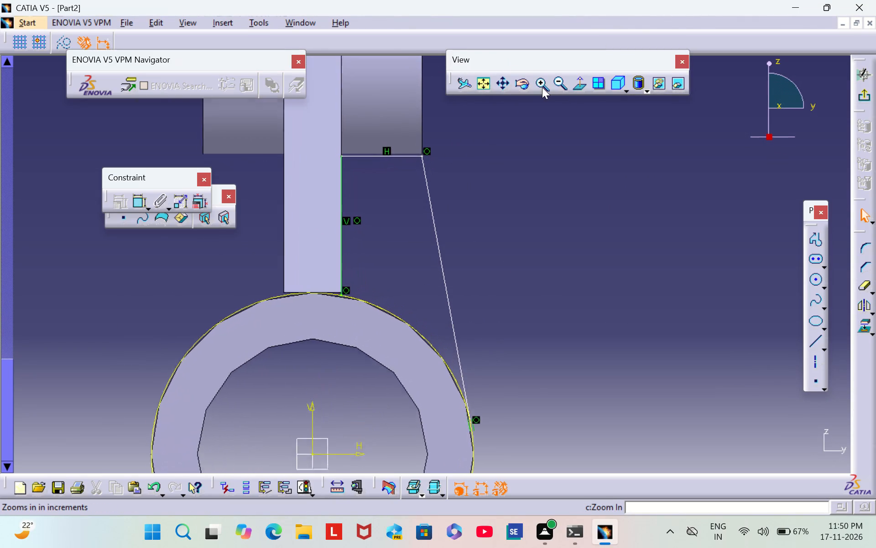
triple_click(542, 87)
click(542, 87)
click(542, 87)
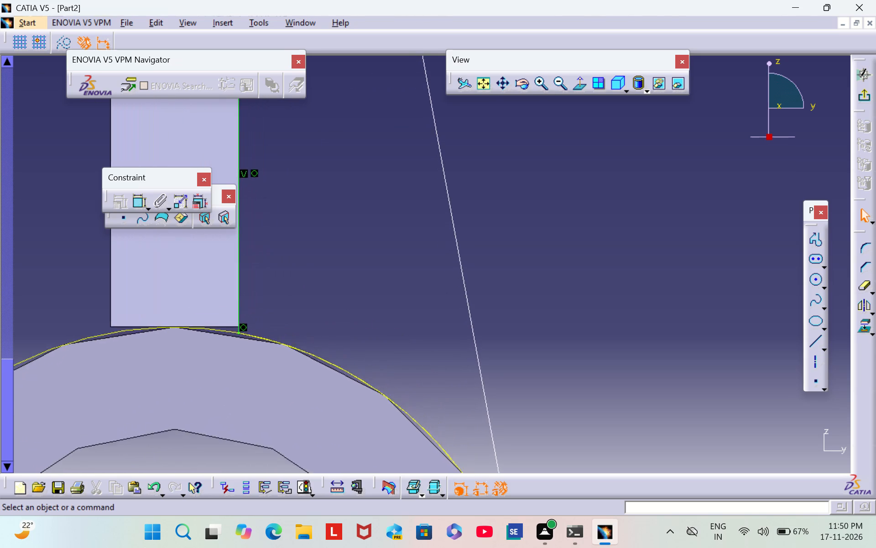
scroll(549, 400, down, 1)
middle_drag(550, 400, 547, 96)
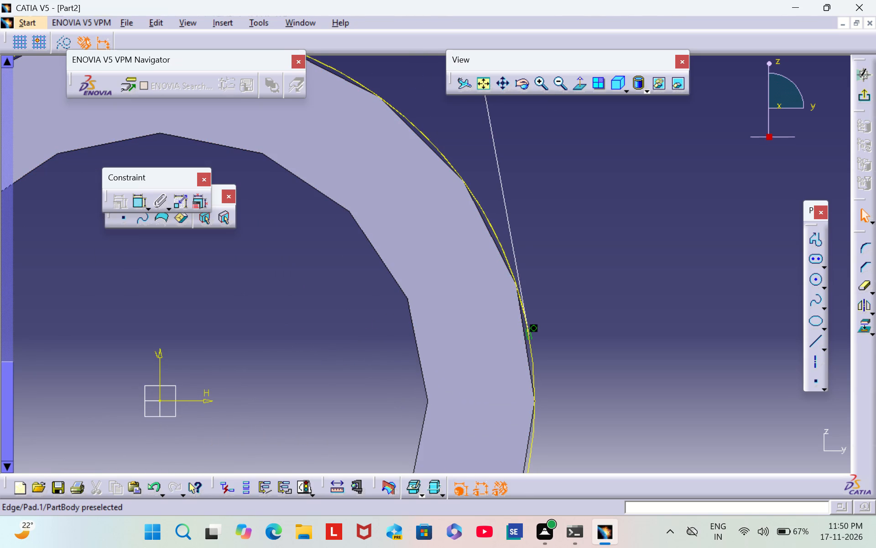
click(540, 85)
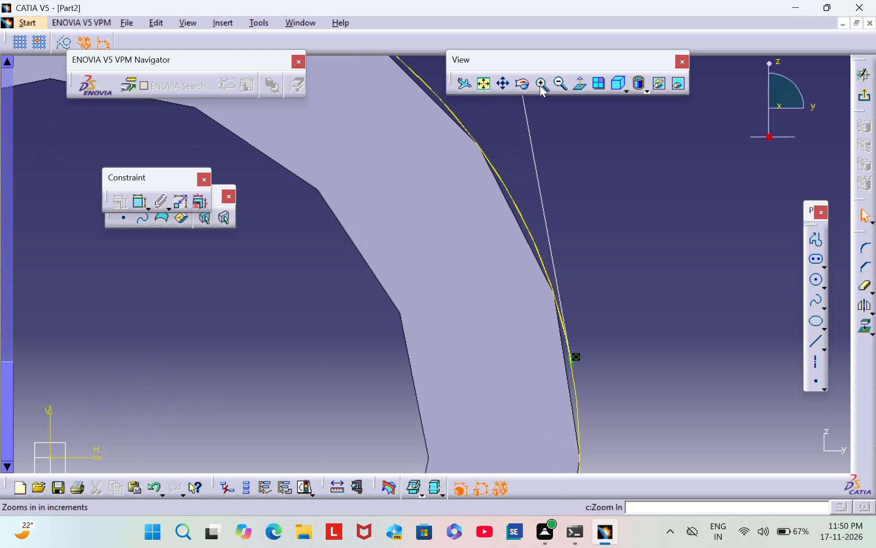
triple_click(541, 84)
click(541, 84)
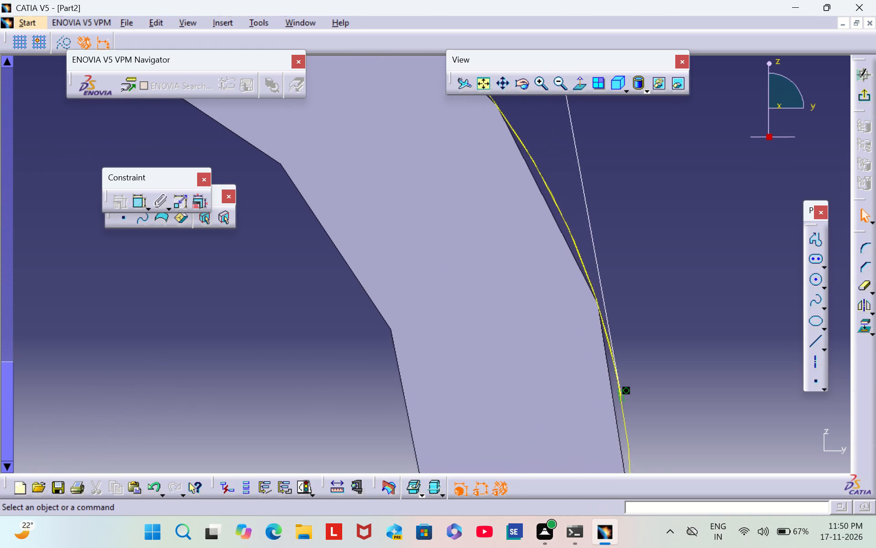
drag(543, 186, 561, 132)
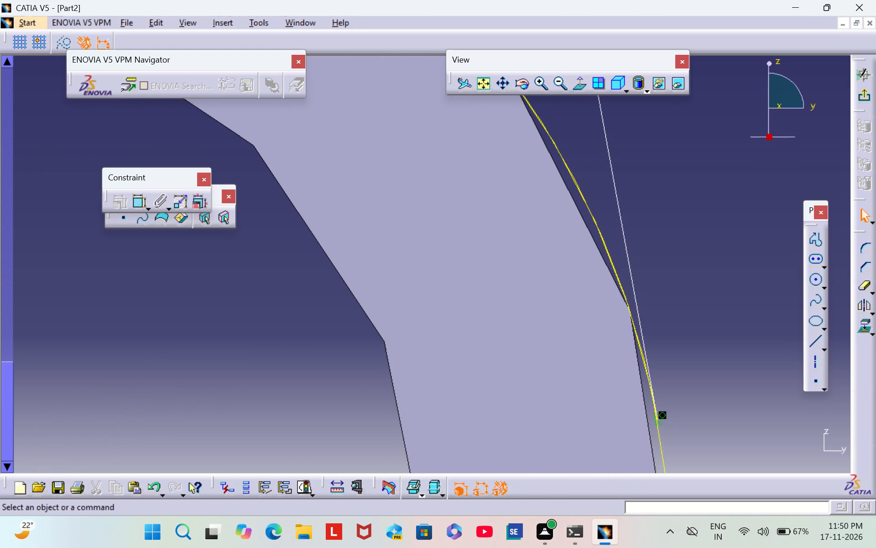
right_click(599, 198)
scroll(599, 198, left, 1)
scroll(710, 358, down, 1)
middle_drag(709, 356, 708, 354)
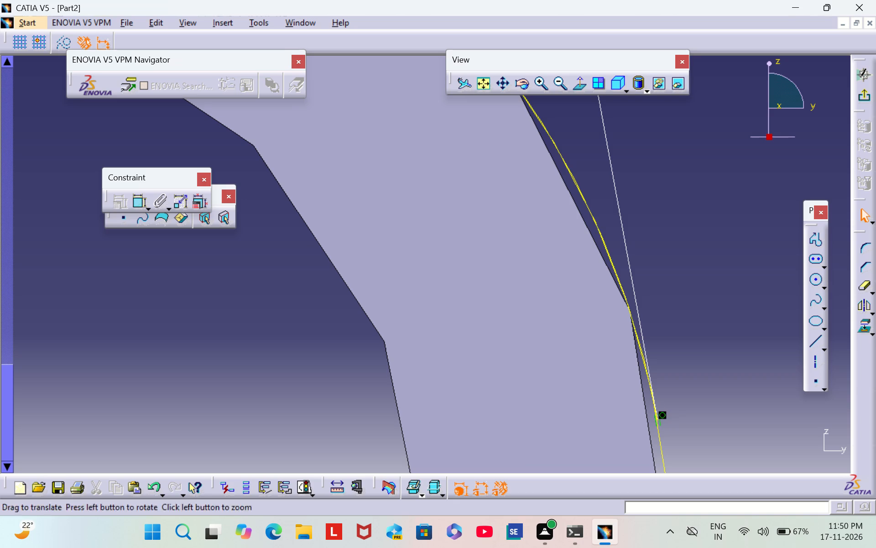
middle_drag(708, 354, 588, 120)
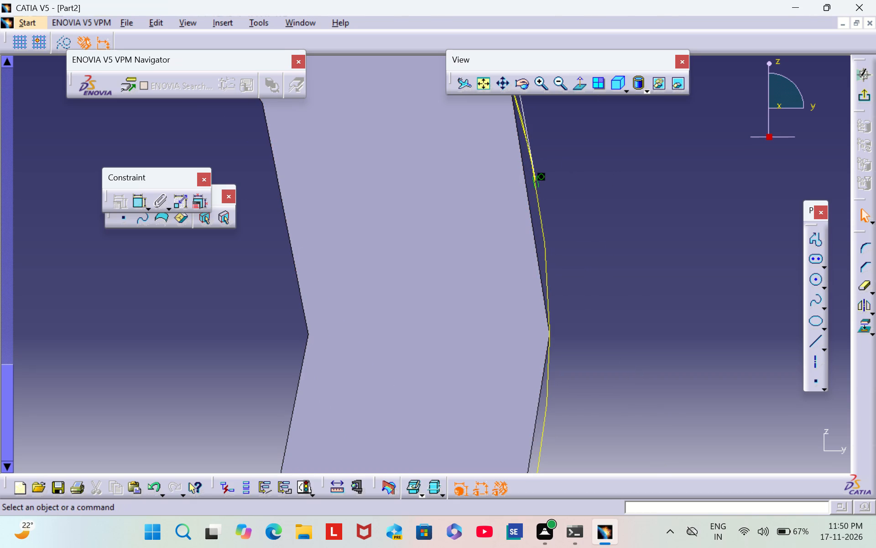
drag(536, 181, 554, 221)
click(586, 176)
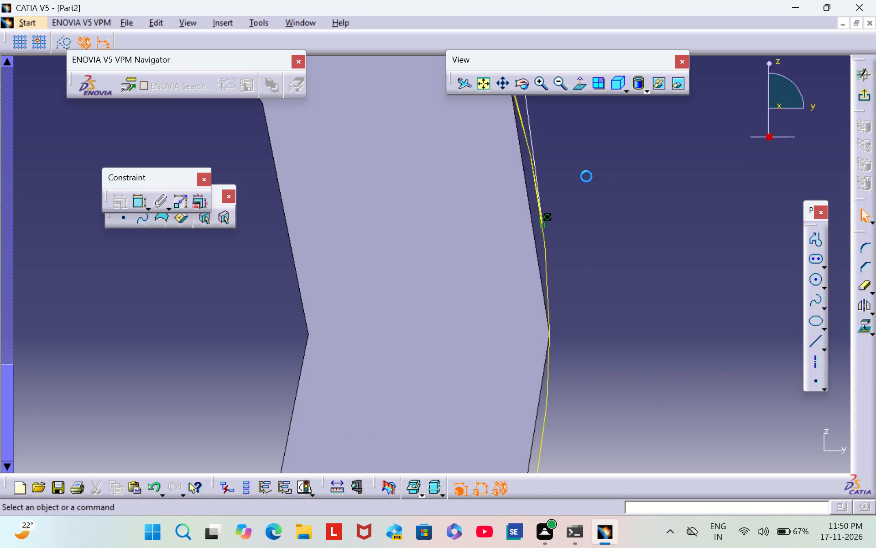
click(862, 98)
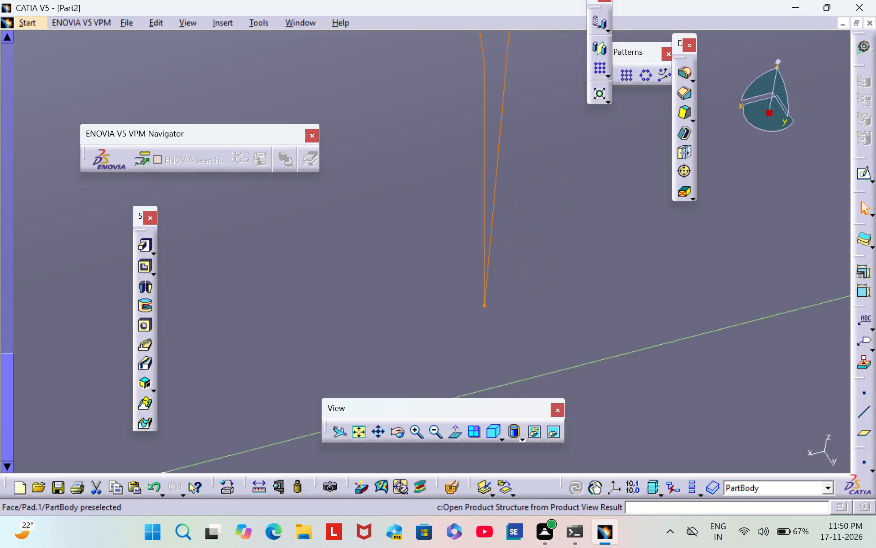
click(616, 398)
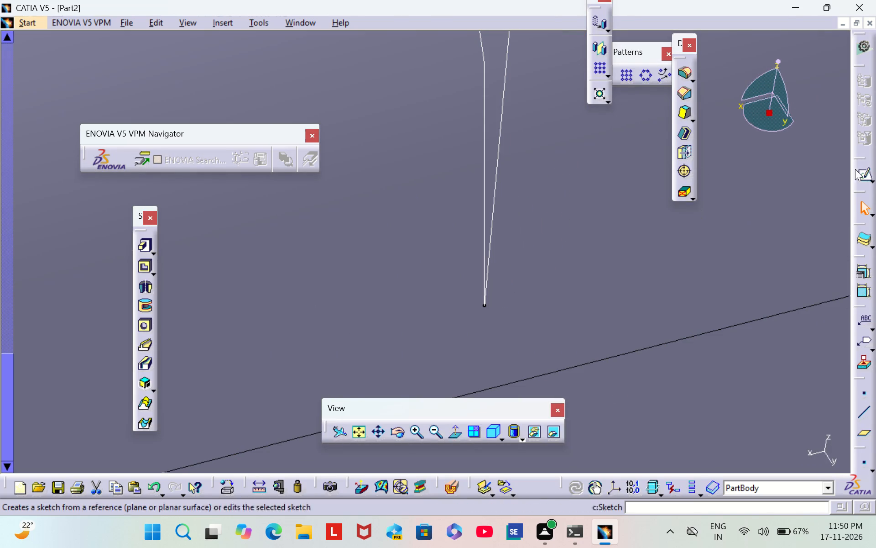
Reopen the rib sketch and delete the trimmed arc and the remaining projection of the large tube's circle.
click(864, 173)
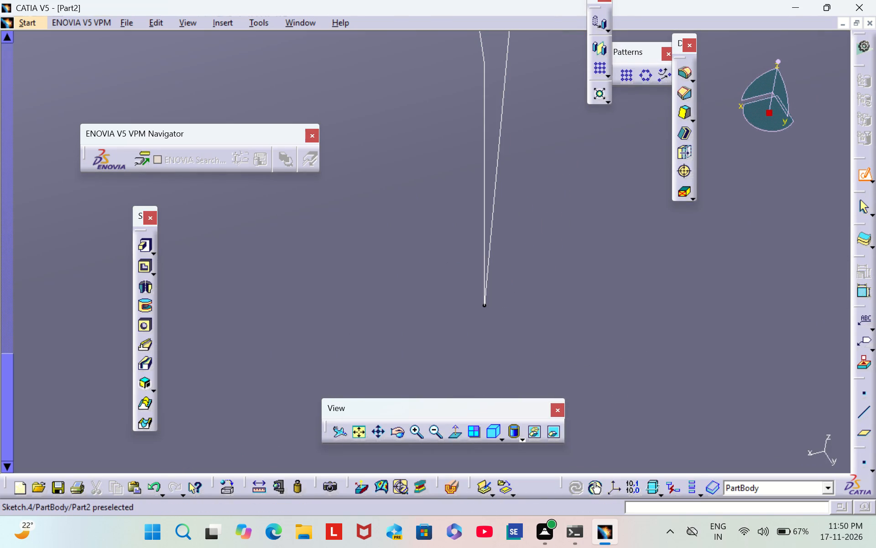
click(492, 216)
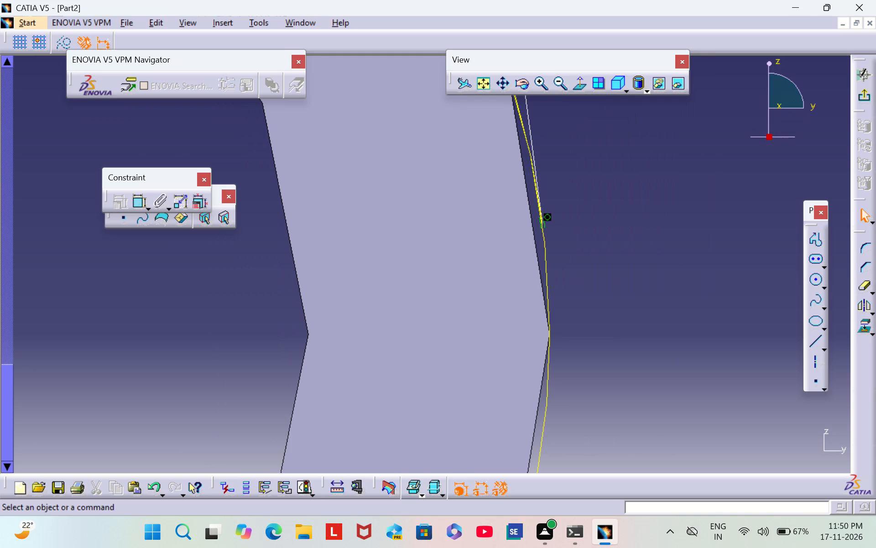
triple_click(557, 85)
triple_click(557, 85)
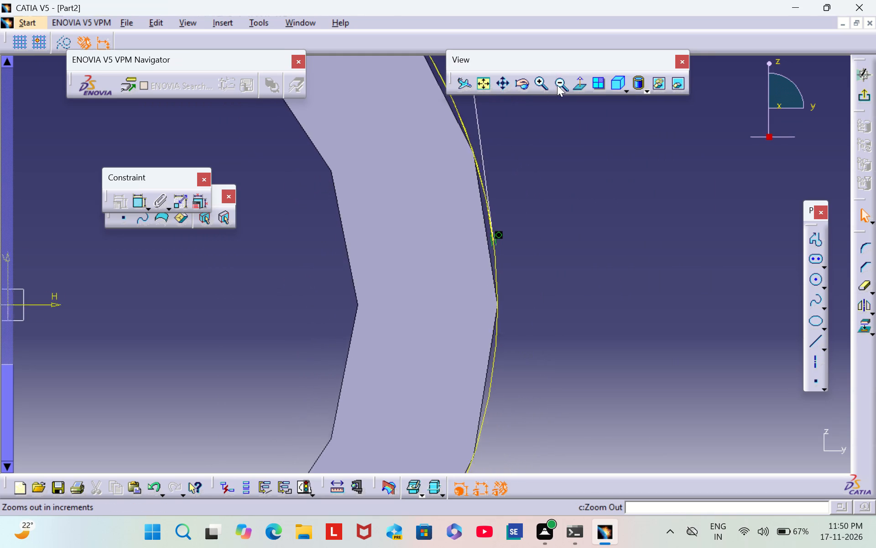
double_click(557, 85)
click(558, 85)
middle_drag(532, 193, 671, 350)
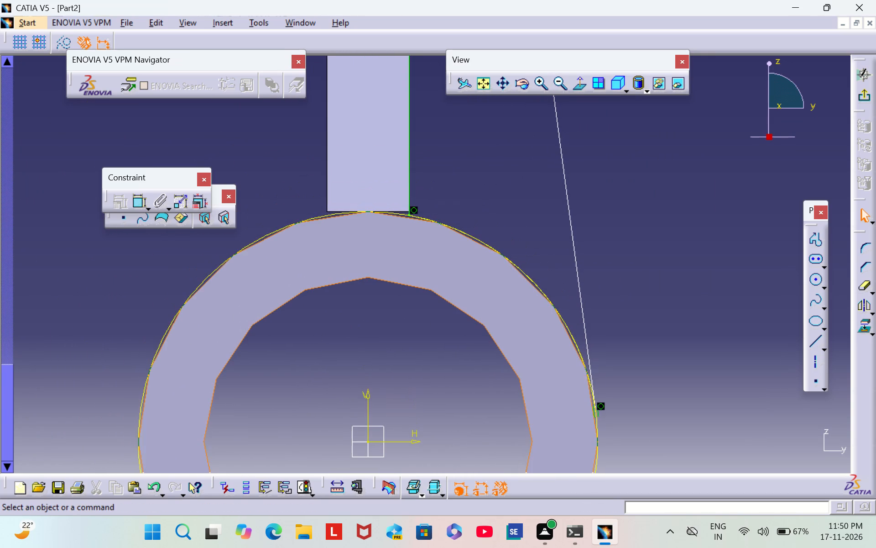
right_click(485, 244)
click(581, 424)
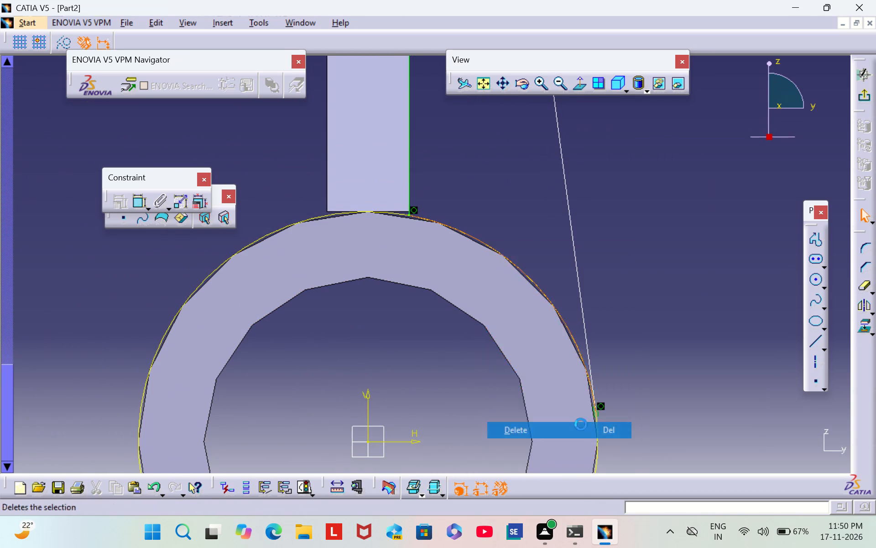
right_click(318, 216)
click(413, 400)
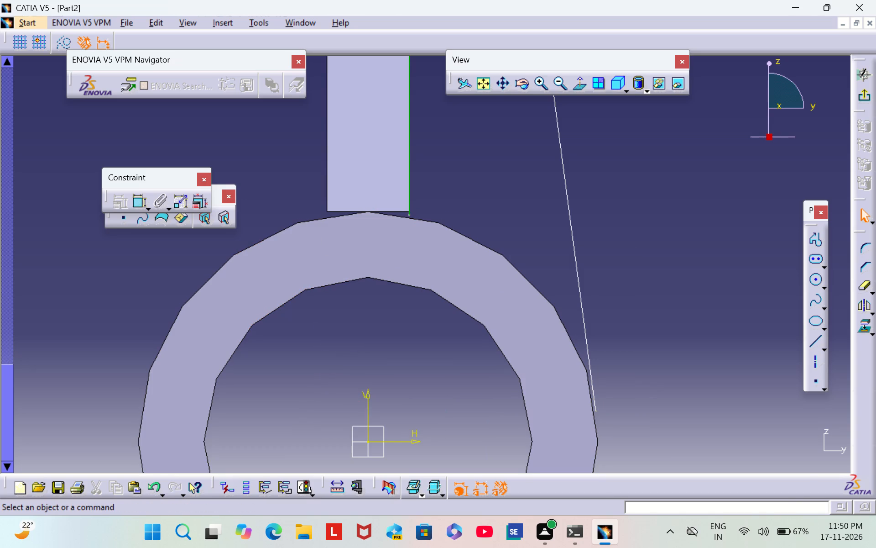
Project the large tube's outer circular edge into the rib sketch again.
click(861, 326)
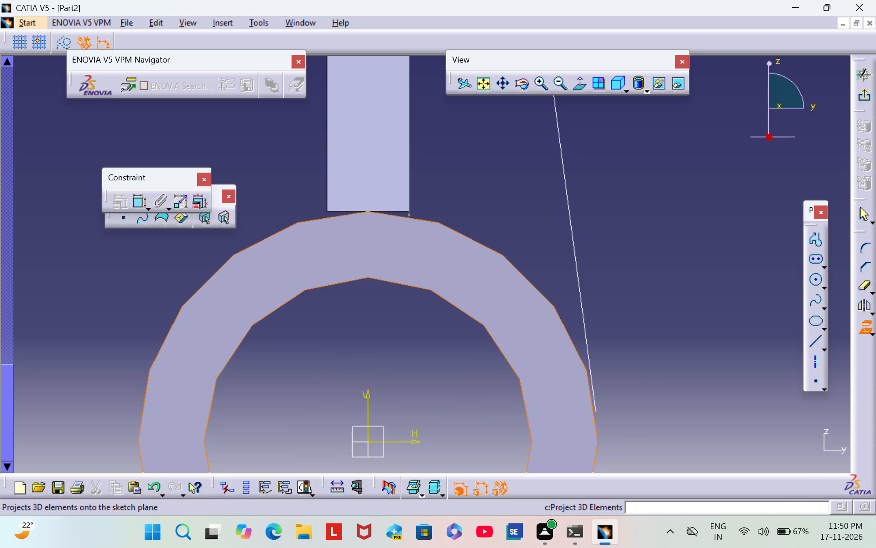
click(535, 286)
click(677, 250)
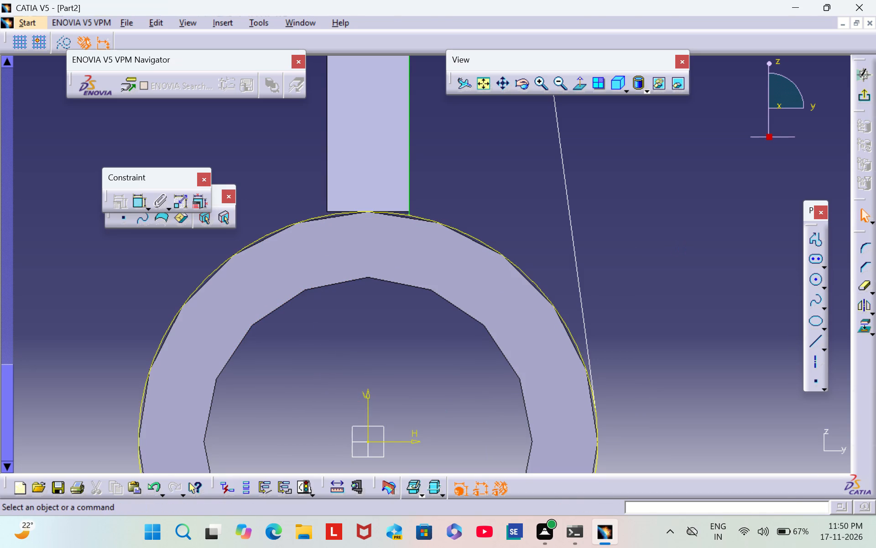
Exit the rib sketch to examine the profile and the projected circle against the solid, and reopen the sketch.
scroll(684, 295, down, 1)
middle_drag(684, 295, 638, 292)
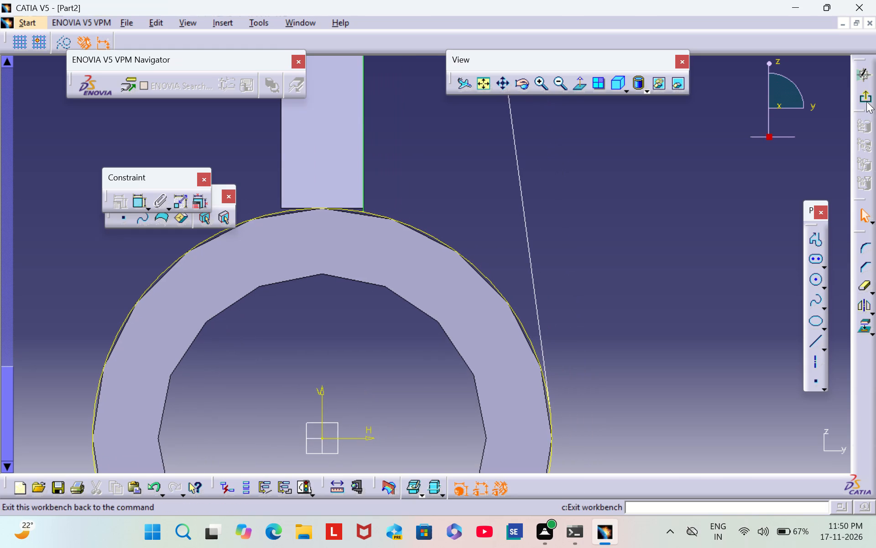
click(866, 99)
middle_drag(647, 334, 671, 242)
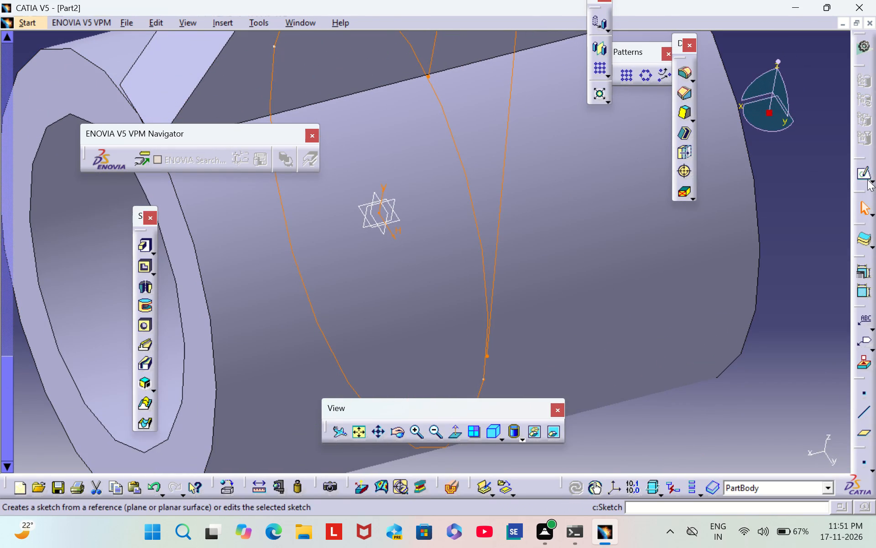
click(867, 174)
middle_drag(648, 273, 660, 290)
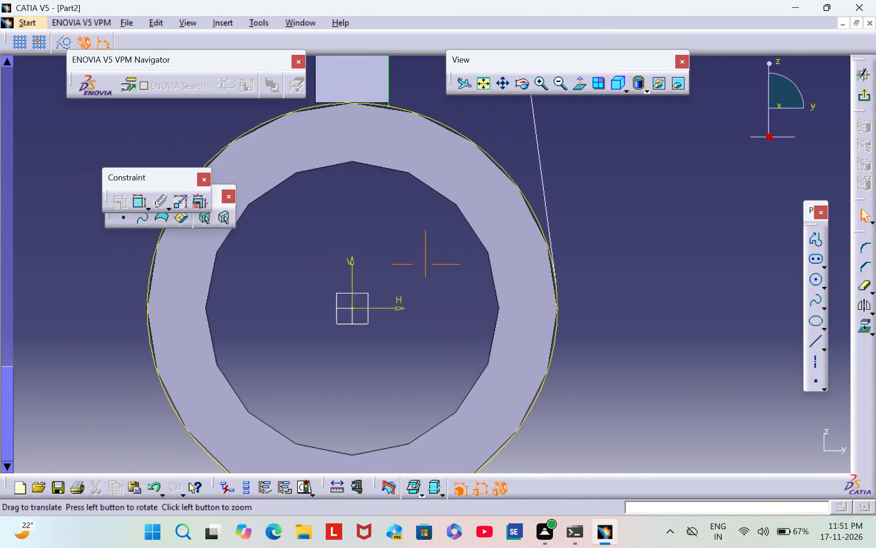
middle_drag(660, 290, 667, 308)
scroll(663, 295, down, 1)
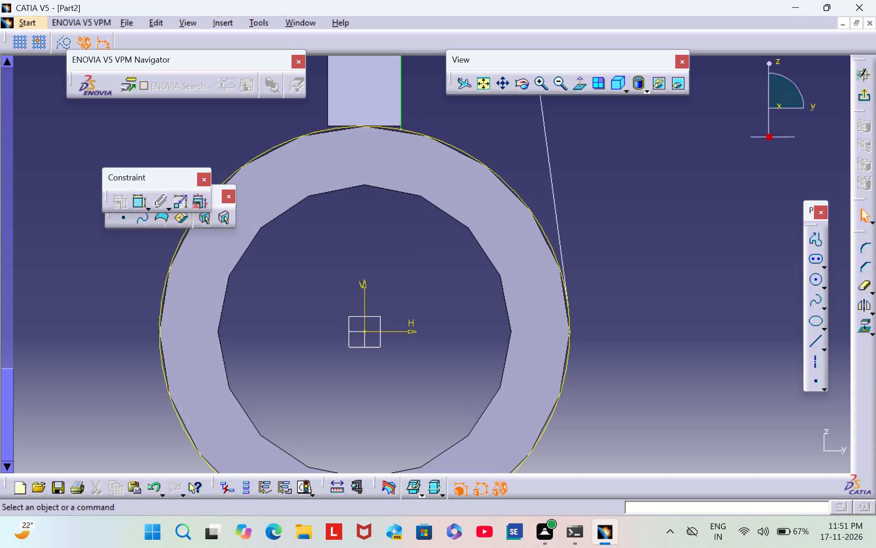
middle_drag(645, 262, 674, 309)
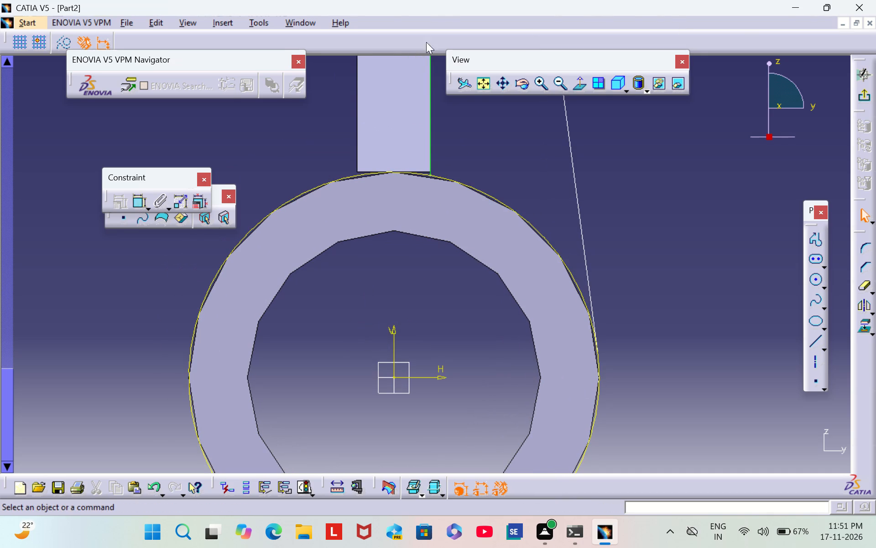
Constrain the lower endpoint of the rib profile's vertical line coincident with the projected circle of the large tube.
double_click(141, 204)
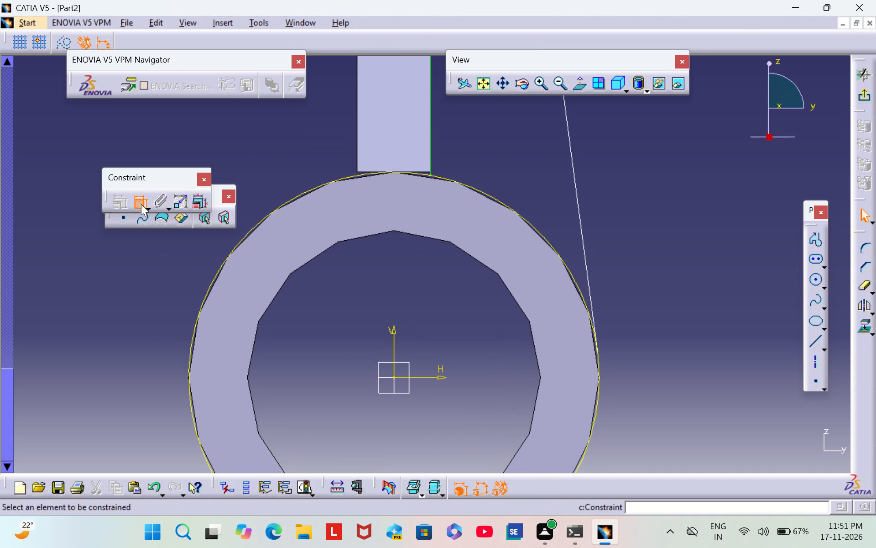
click(430, 174)
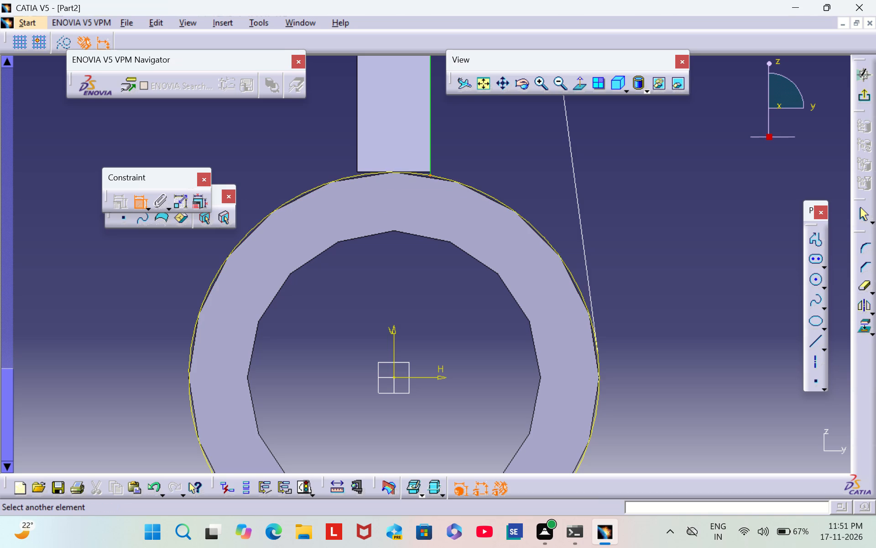
click(438, 174)
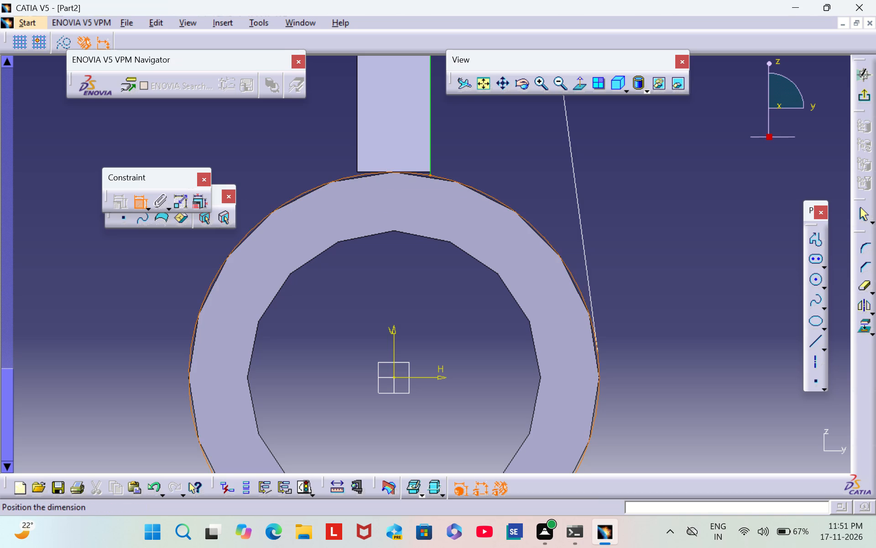
right_click(434, 175)
click(503, 358)
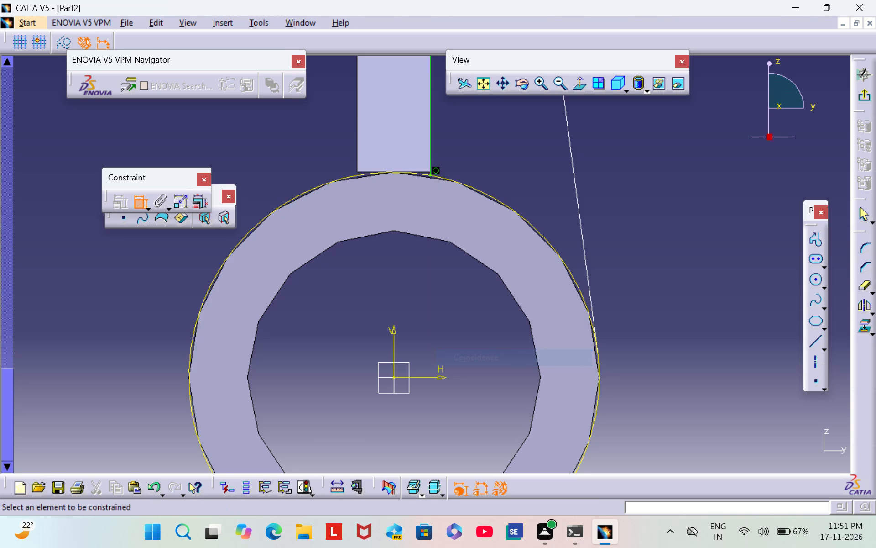
Constrain the rib profile's slanted line tangent to the projected circle of the large tube.
click(590, 283)
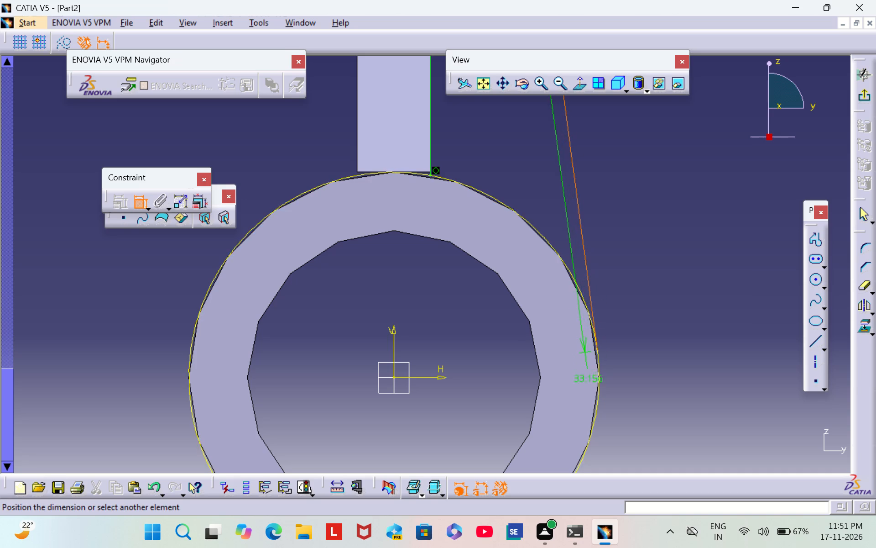
click(596, 411)
right_click(635, 309)
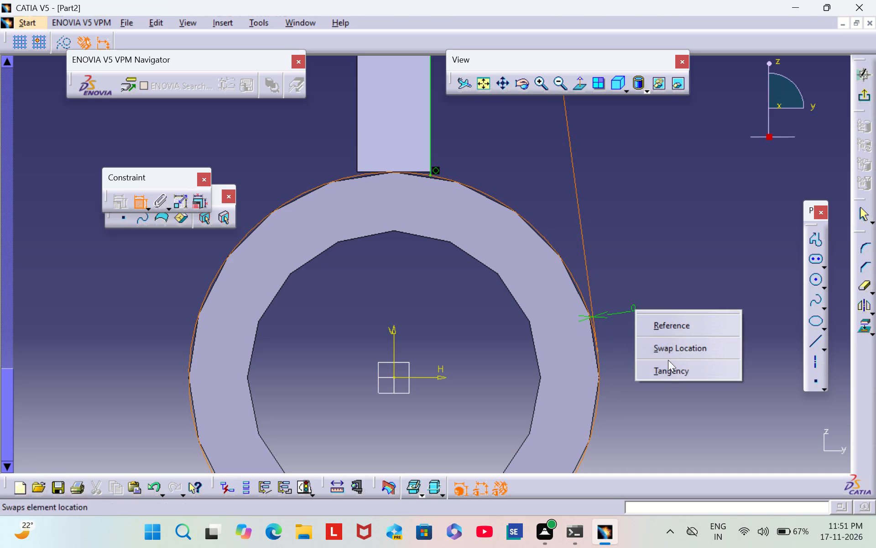
click(669, 372)
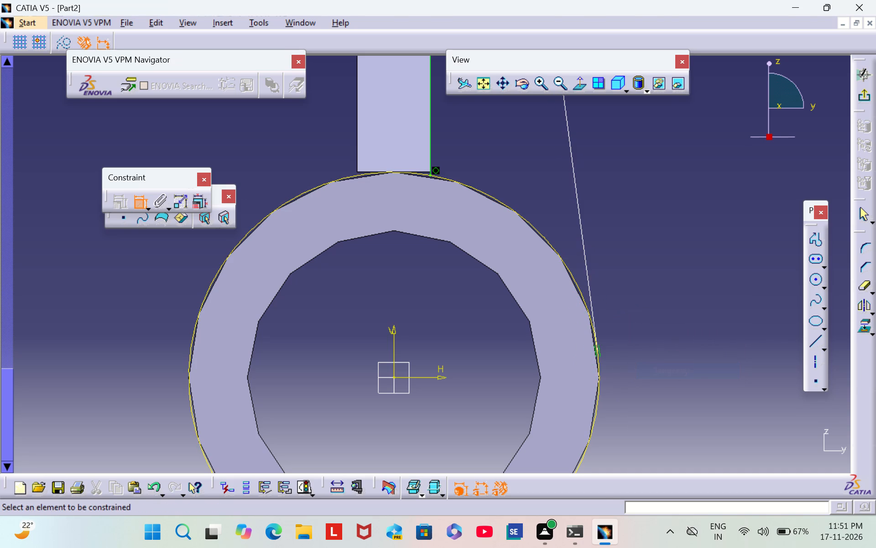
Quick-trim the projected circle, removing the portion outside the rib profile.
click(865, 283)
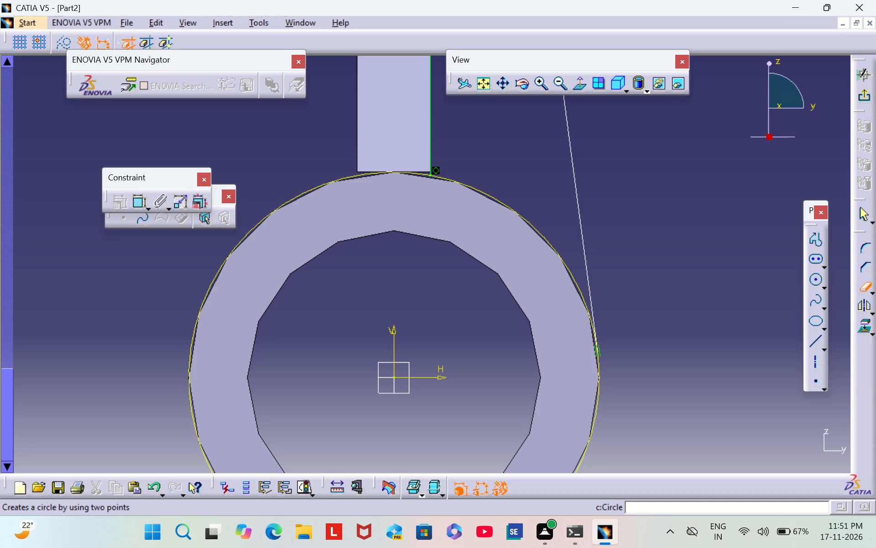
click(299, 194)
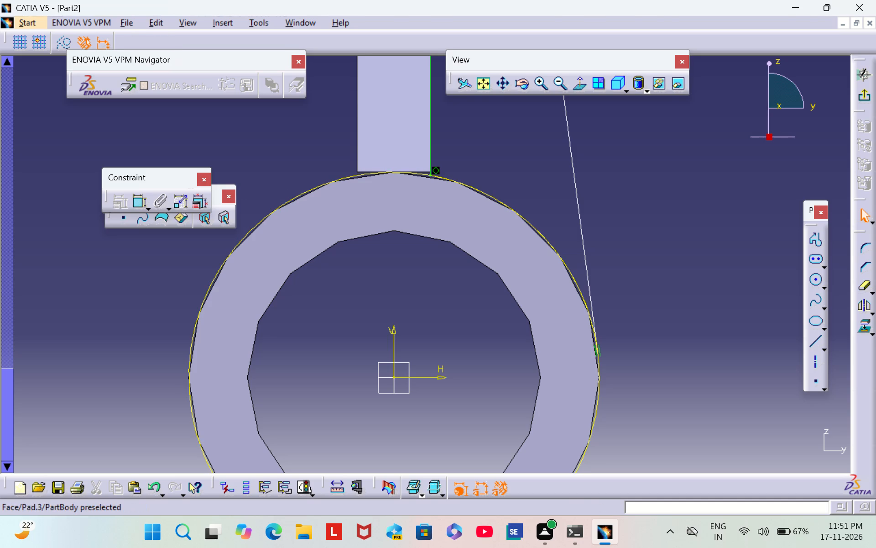
Examine the trimmed rib profile against the solid in 3D and in the sketch view, and exit the sketch.
click(865, 94)
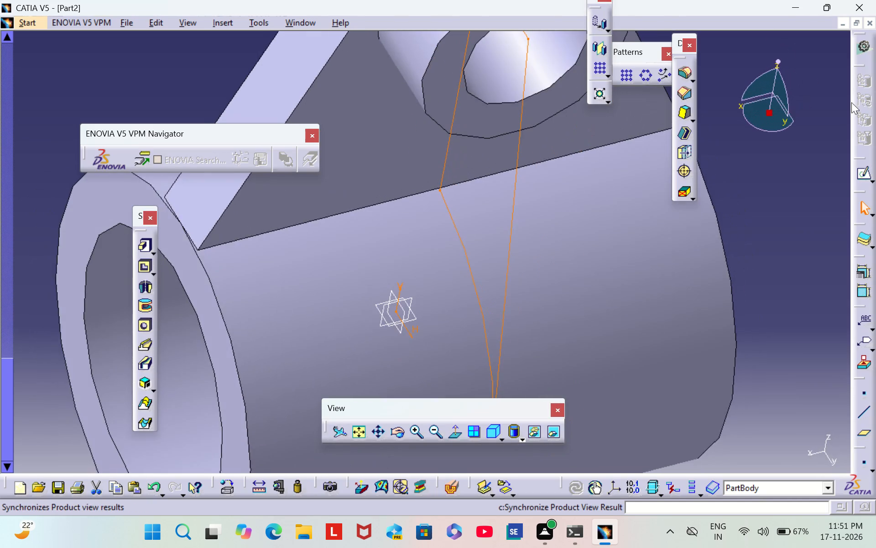
scroll(572, 418, down, 1)
middle_drag(572, 418, 595, 277)
middle_drag(608, 322, 581, 446)
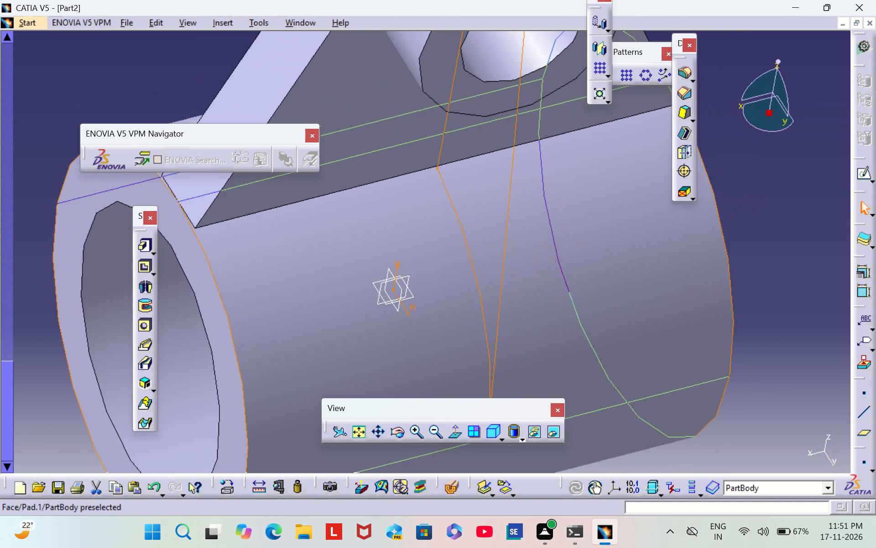
middle_drag(581, 446, 580, 447)
middle_drag(614, 185, 628, 183)
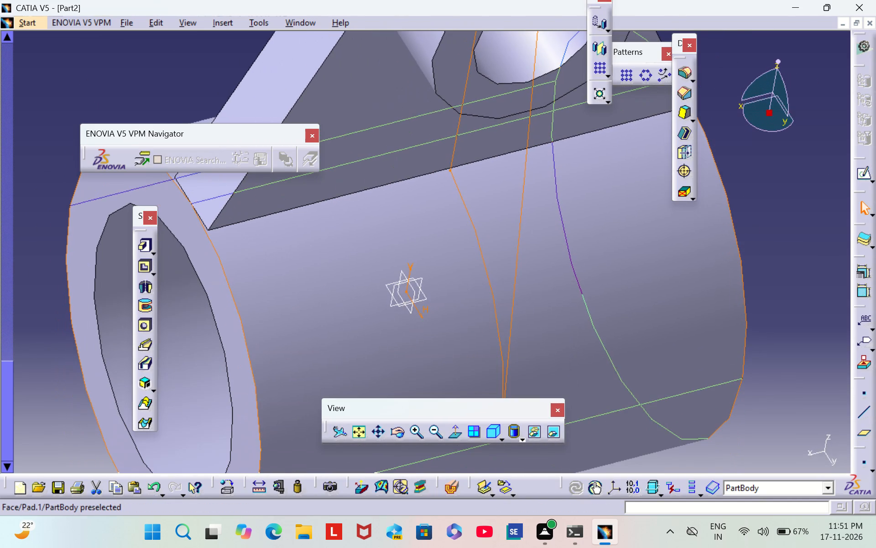
click(864, 174)
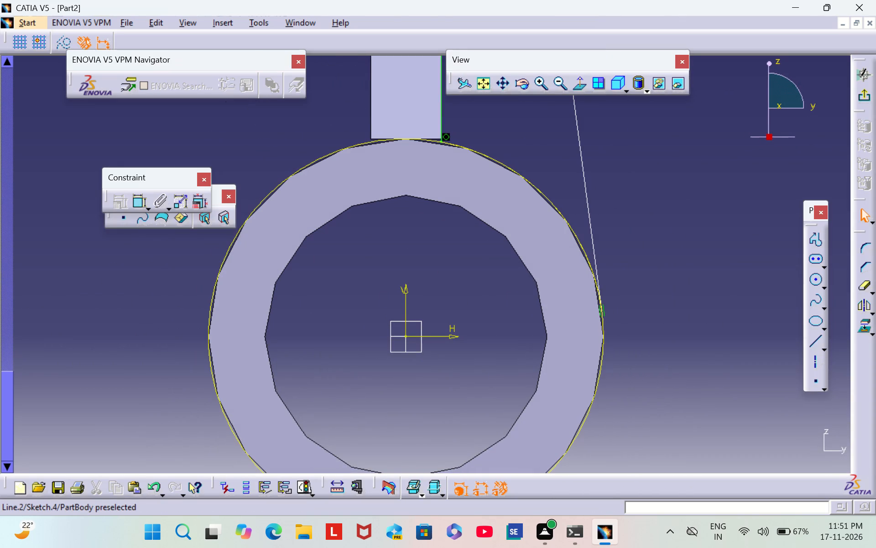
triple_click(554, 82)
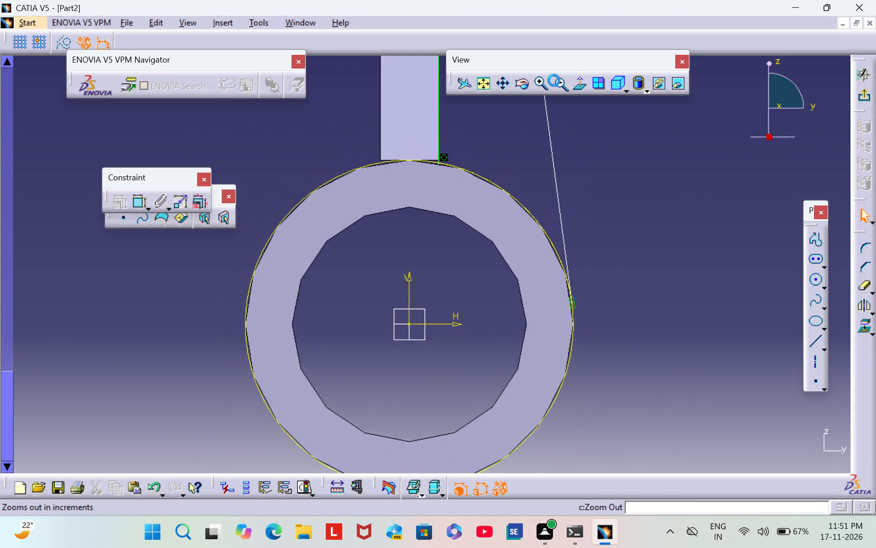
double_click(554, 81)
middle_drag(558, 171, 546, 289)
scroll(558, 171, down, 1)
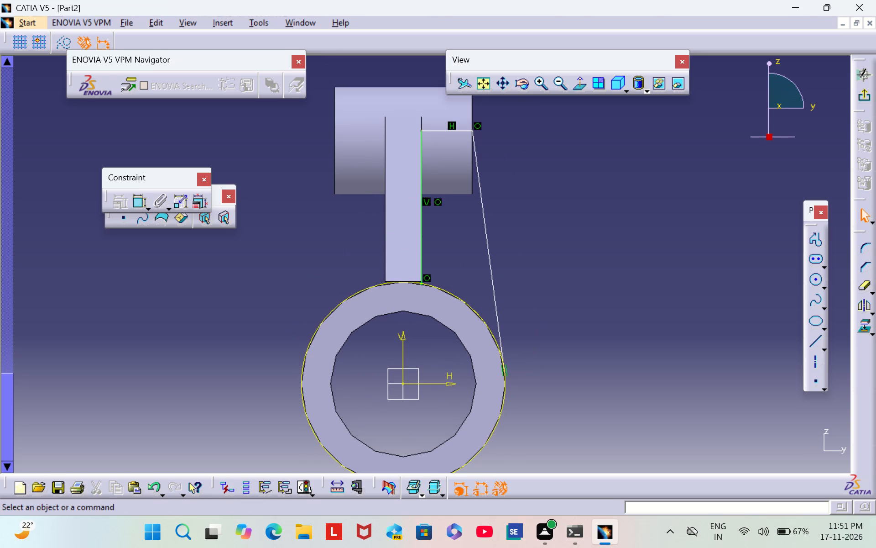
click(865, 99)
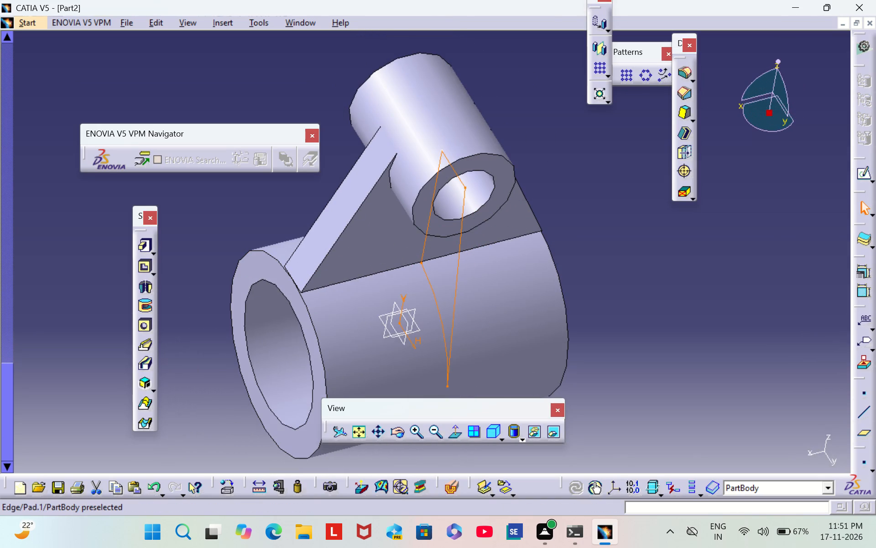
Reopen the rib sketch and delete the coincidence and horizontal constraints on the profile's top line.
click(856, 172)
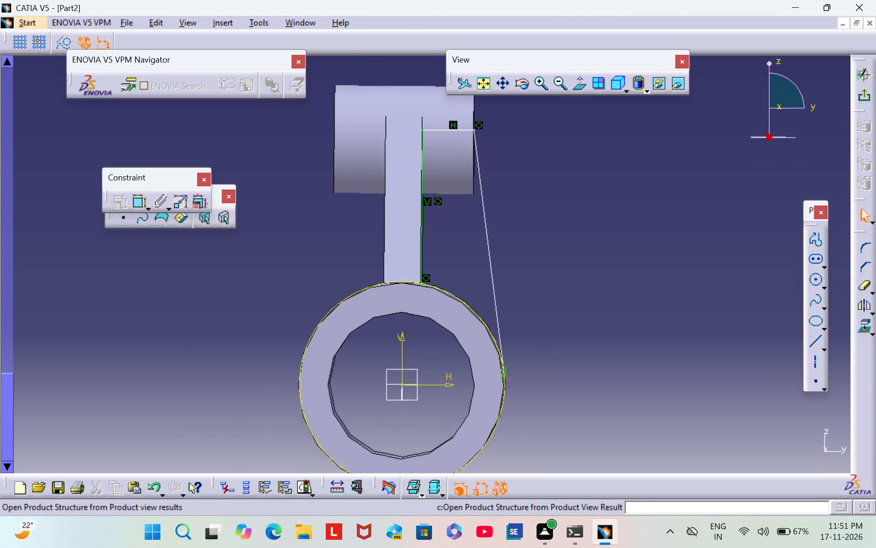
middle_drag(578, 230, 579, 257)
scroll(578, 235, down, 1)
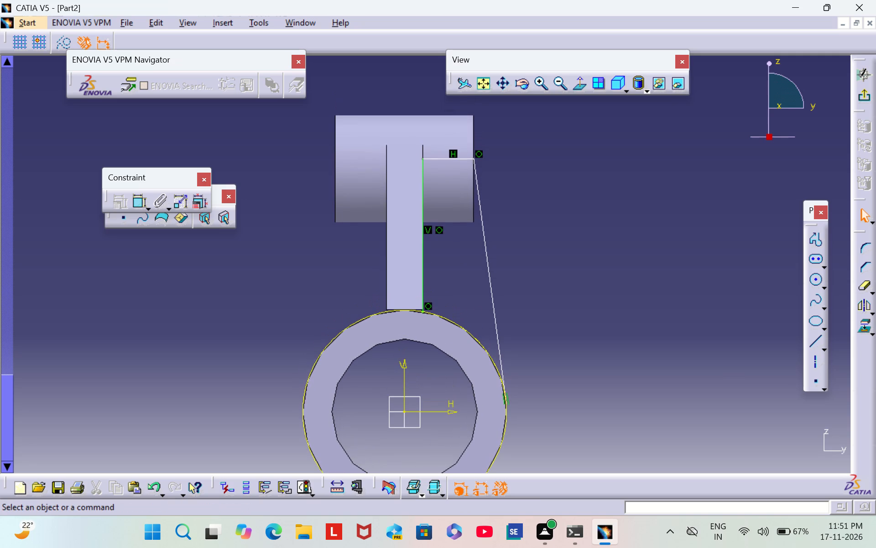
right_click(477, 154)
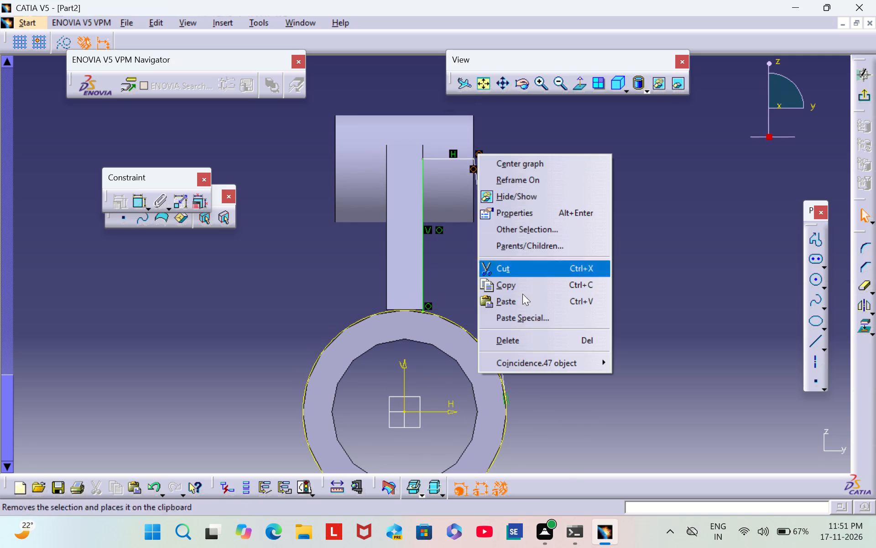
click(535, 337)
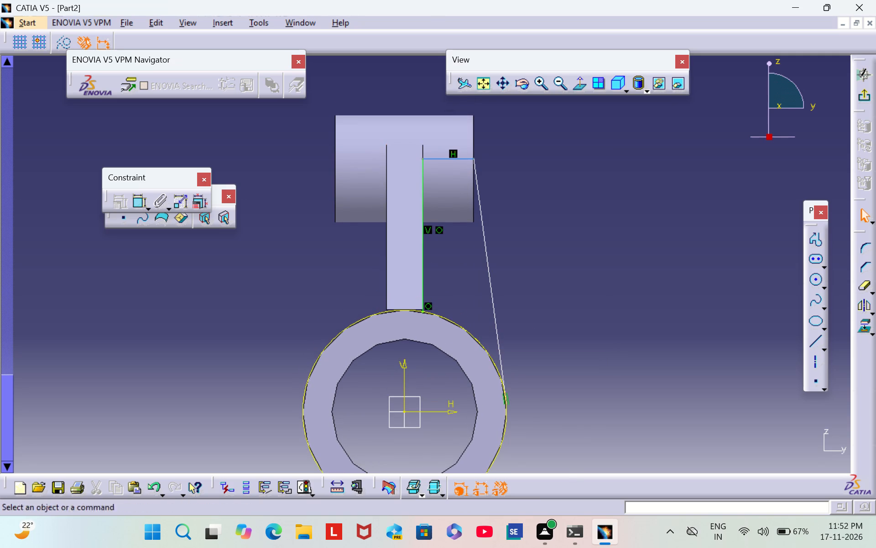
right_click(455, 151)
click(517, 334)
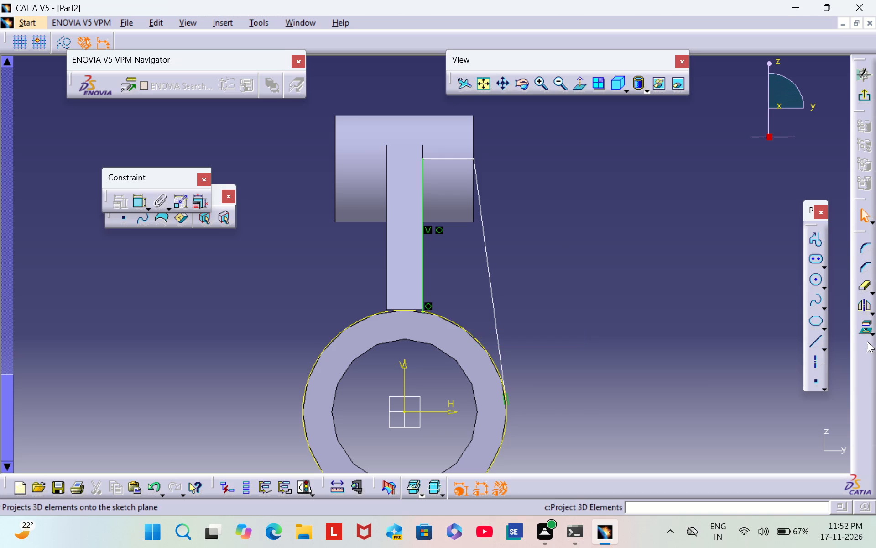
Project the small tube's end edge nearest the slanted line into the rib sketch.
click(867, 325)
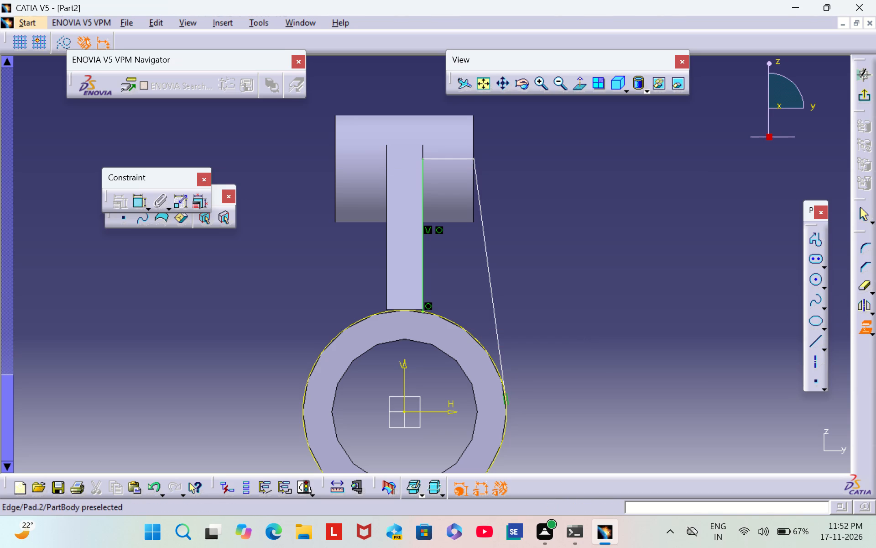
click(472, 222)
click(574, 179)
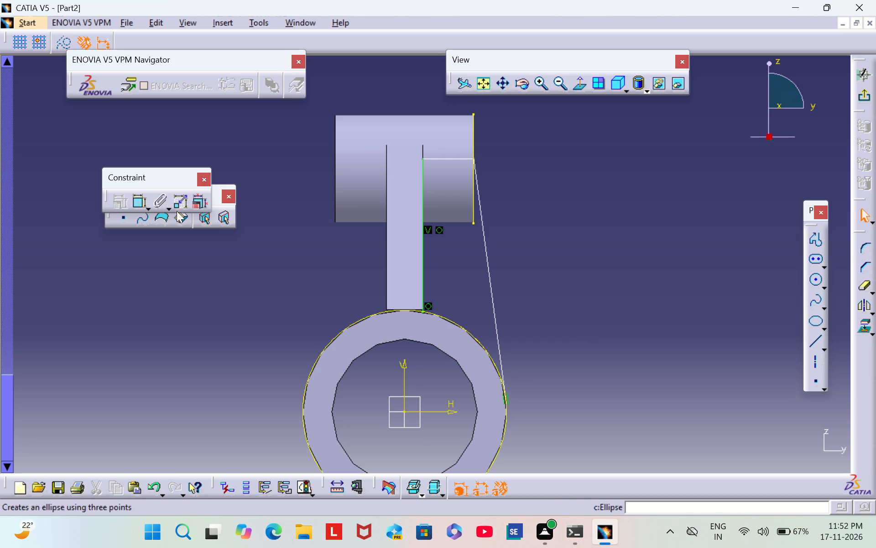
Constrain the upper endpoint of the slanted line coincident with the lower endpoint of the projected small-tube edge.
double_click(139, 203)
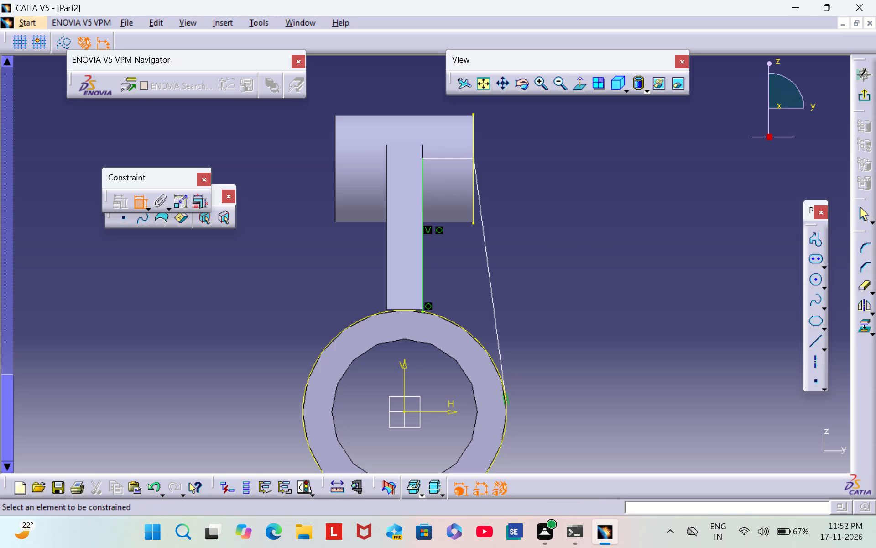
click(473, 158)
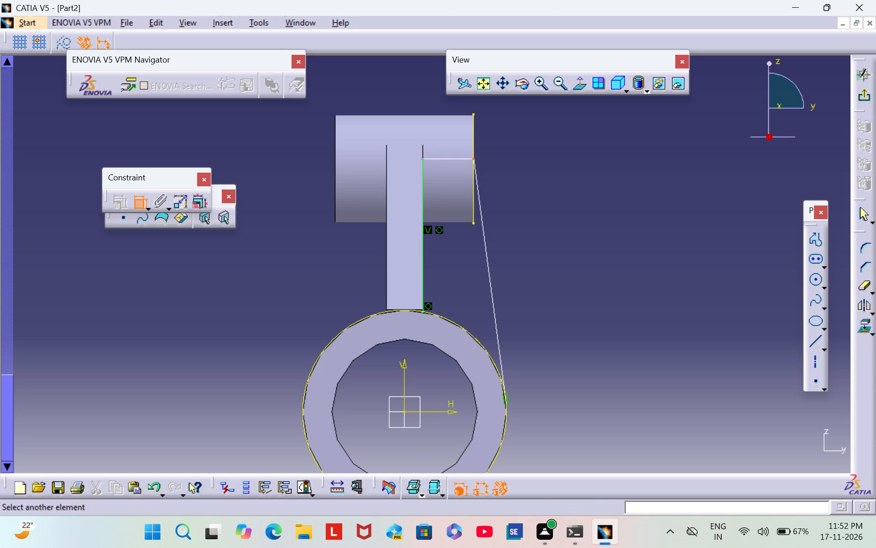
click(473, 223)
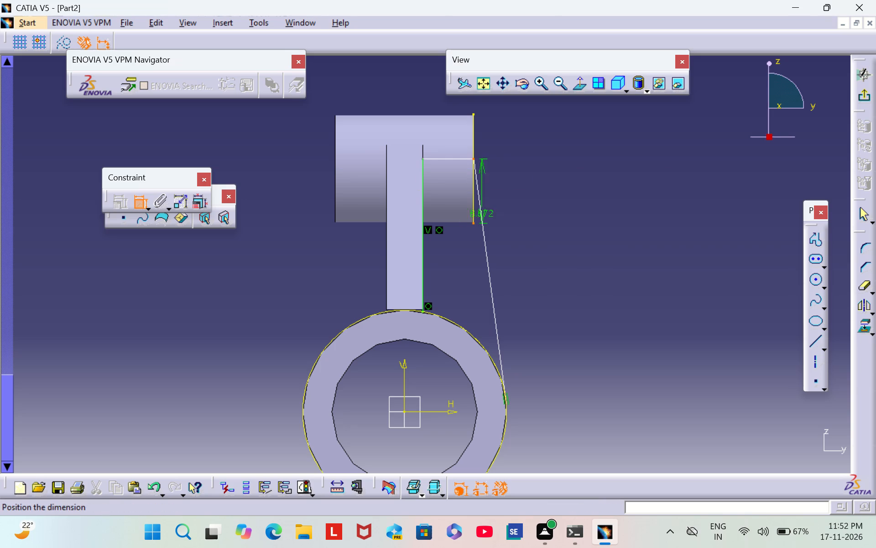
right_click(495, 211)
click(599, 308)
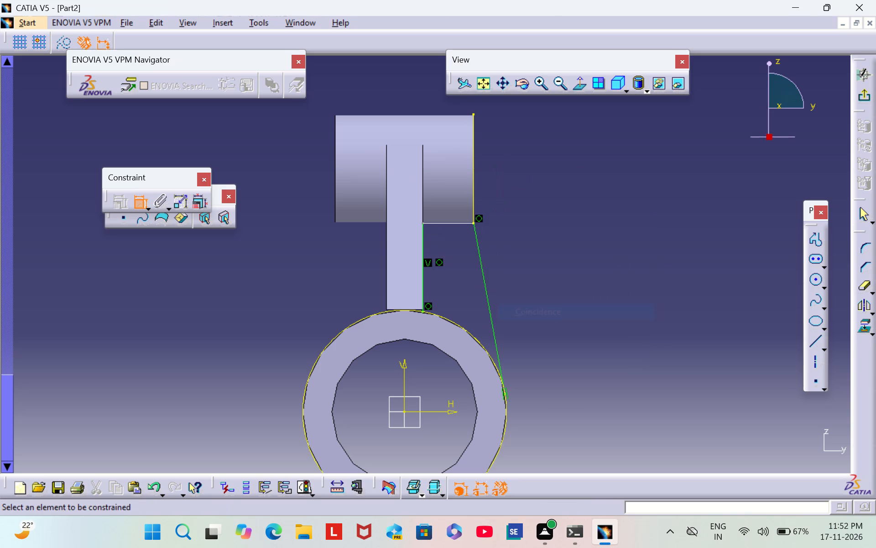
Exit and reopen the rib sketch, delete the projected small-tube edge, and exit the sketch.
click(867, 97)
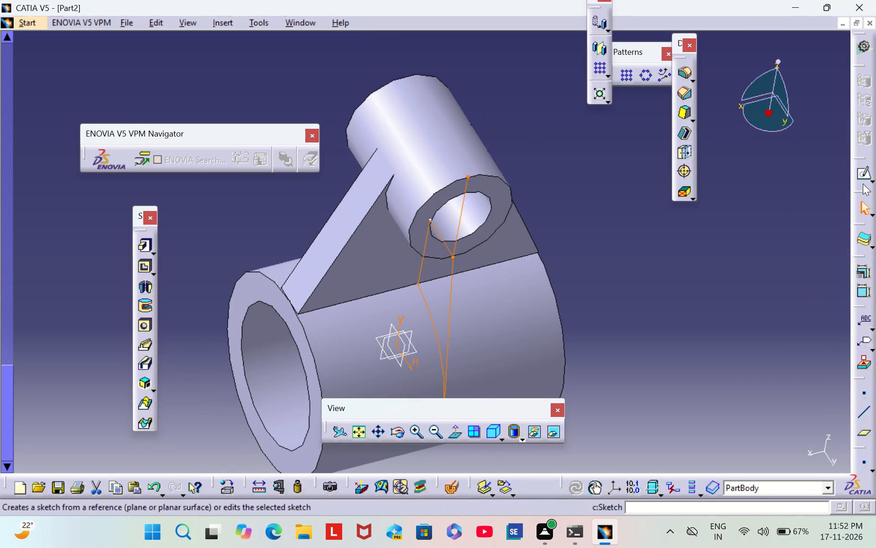
click(863, 181)
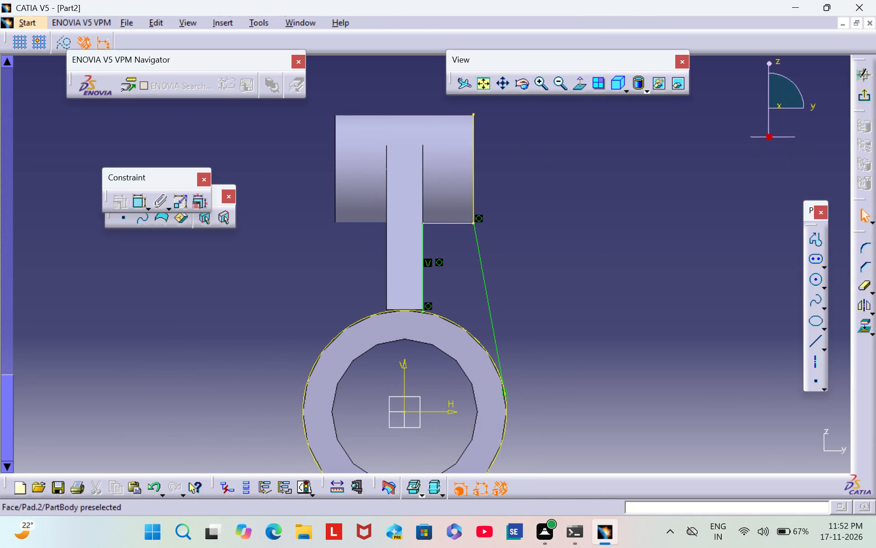
right_click(475, 158)
click(568, 341)
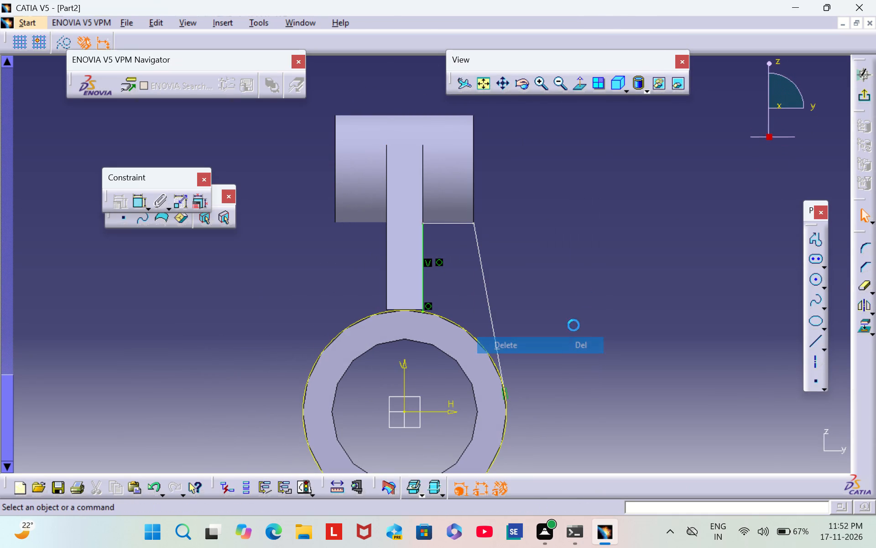
click(868, 98)
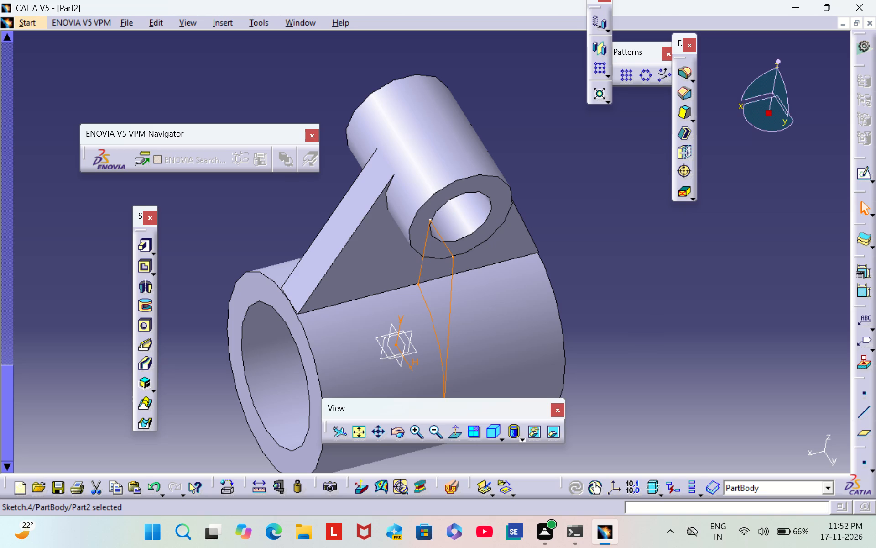
Pad the rib sketch with a length of 2.5 mm and mirrored extent.
click(145, 244)
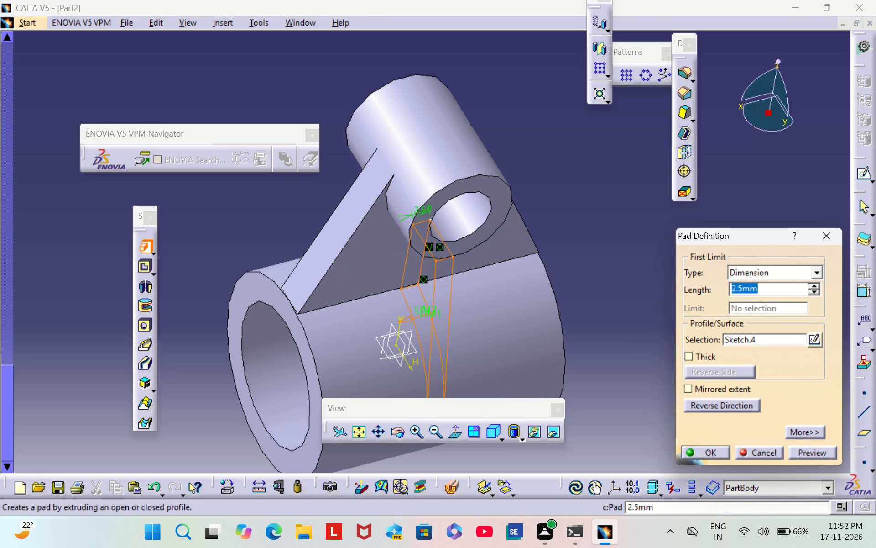
click(710, 386)
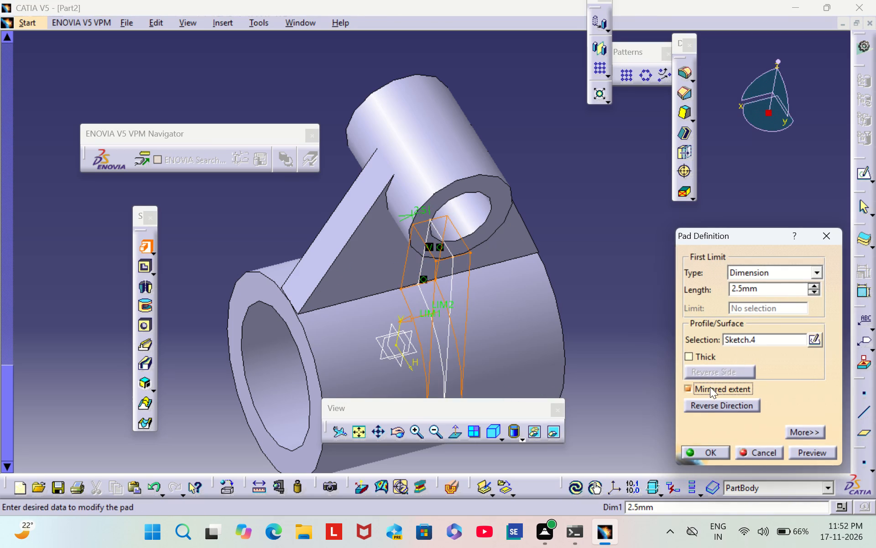
click(700, 452)
click(654, 275)
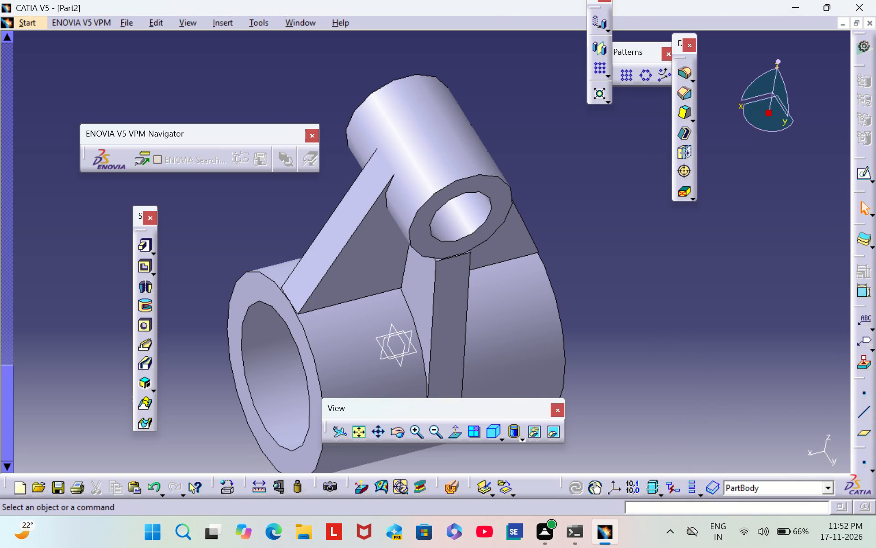
Examine the joints of the web and perpendicular rib with both tubes from several sides.
scroll(264, 202, down, 1)
middle_drag(264, 202, 420, 174)
right_drag(264, 201, 420, 174)
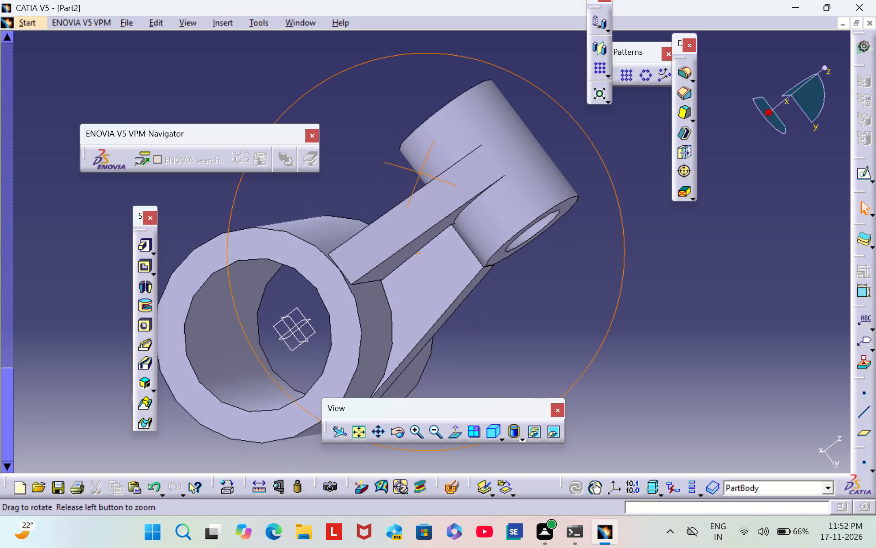
right_drag(420, 174, 412, 217)
middle_drag(420, 174, 412, 217)
scroll(579, 274, down, 1)
middle_drag(579, 273, 579, 271)
right_drag(579, 271, 512, 173)
middle_drag(579, 271, 512, 173)
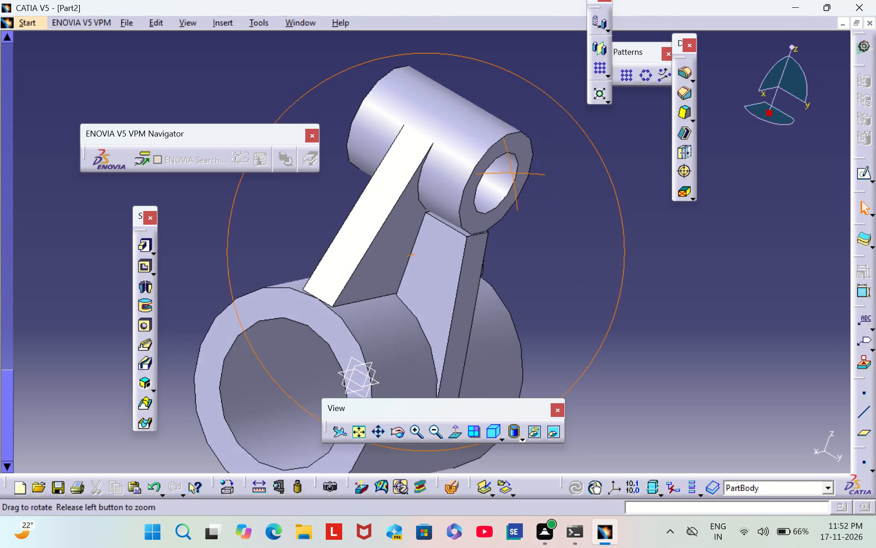
middle_drag(512, 173, 469, 264)
right_drag(512, 173, 469, 264)
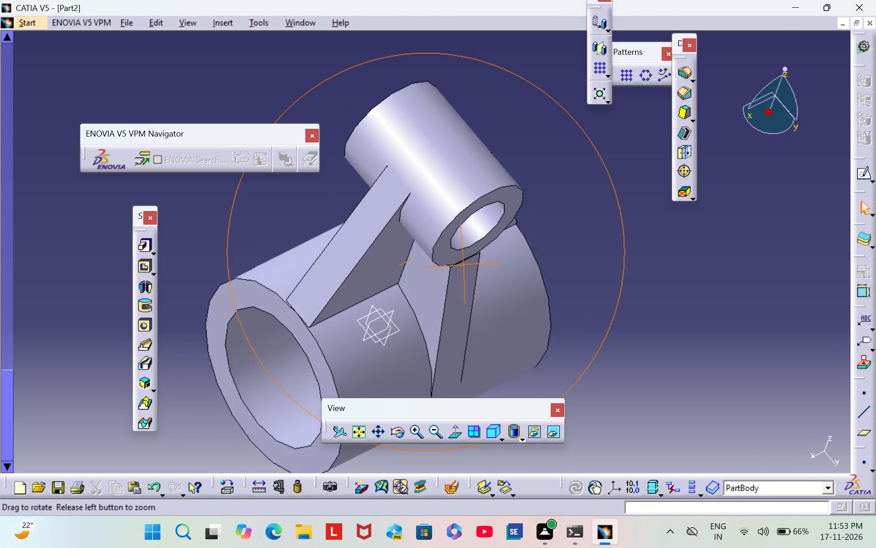
right_drag(469, 264, 616, 241)
middle_drag(469, 264, 616, 241)
middle_drag(638, 259, 617, 246)
scroll(638, 259, down, 1)
right_drag(638, 258, 617, 246)
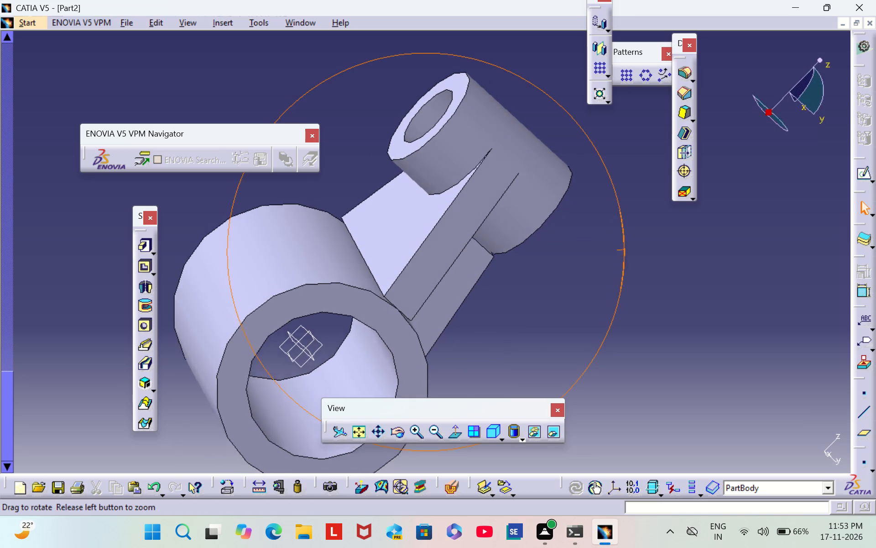
right_drag(617, 246, 542, 138)
middle_drag(617, 246, 542, 138)
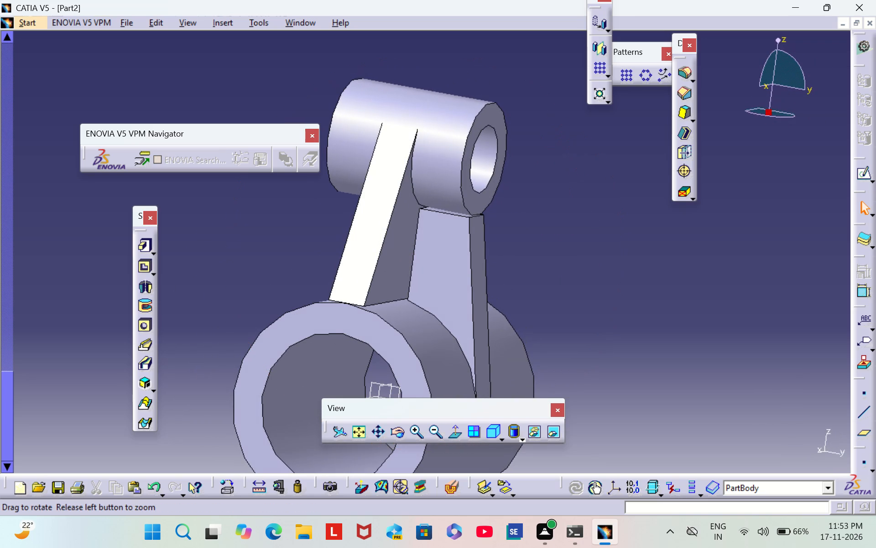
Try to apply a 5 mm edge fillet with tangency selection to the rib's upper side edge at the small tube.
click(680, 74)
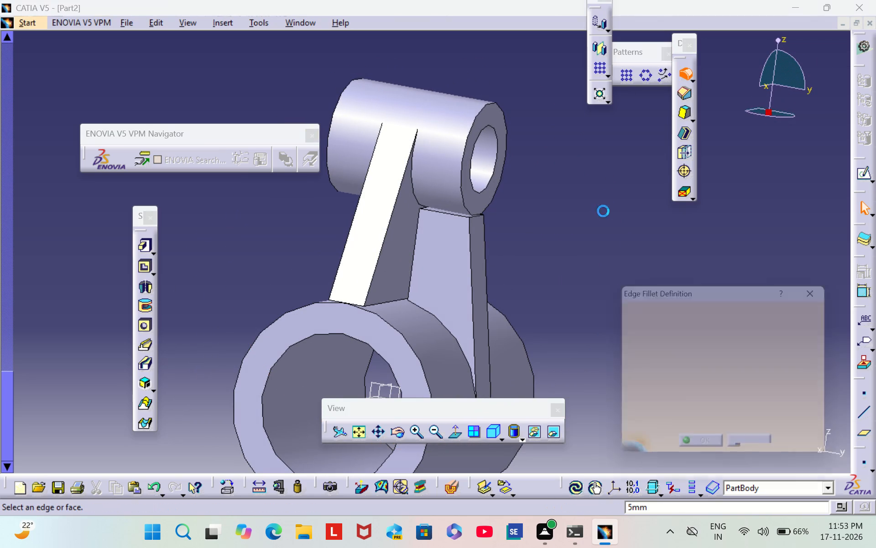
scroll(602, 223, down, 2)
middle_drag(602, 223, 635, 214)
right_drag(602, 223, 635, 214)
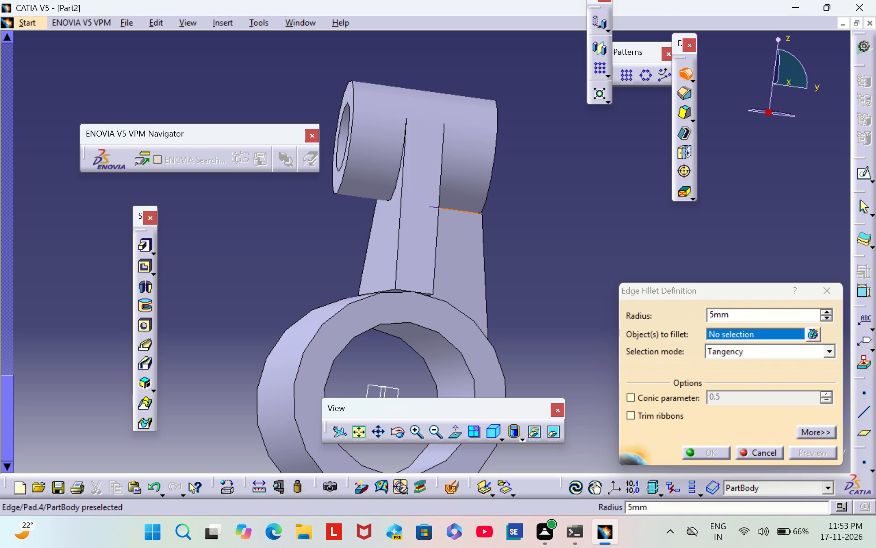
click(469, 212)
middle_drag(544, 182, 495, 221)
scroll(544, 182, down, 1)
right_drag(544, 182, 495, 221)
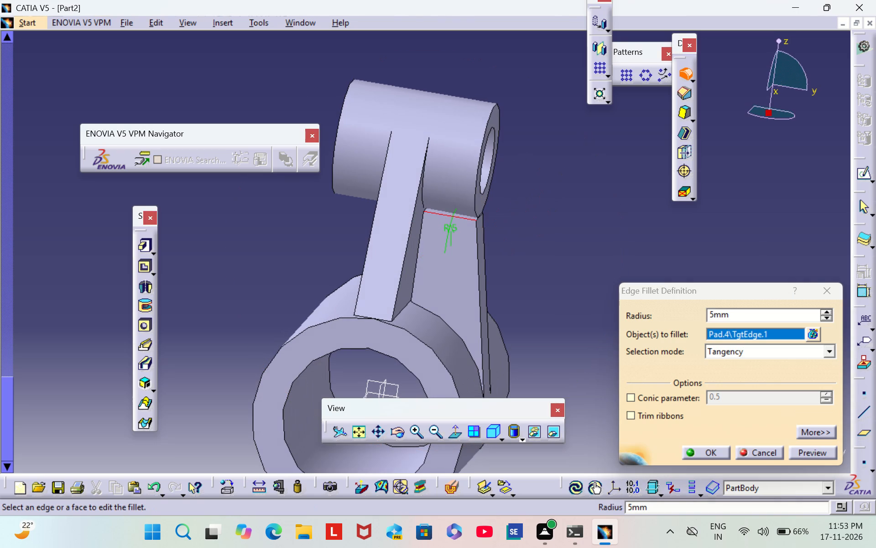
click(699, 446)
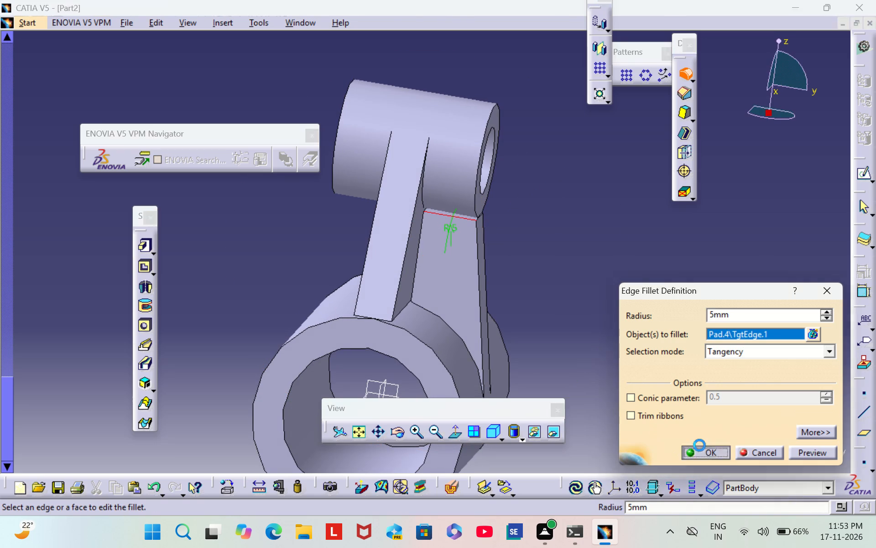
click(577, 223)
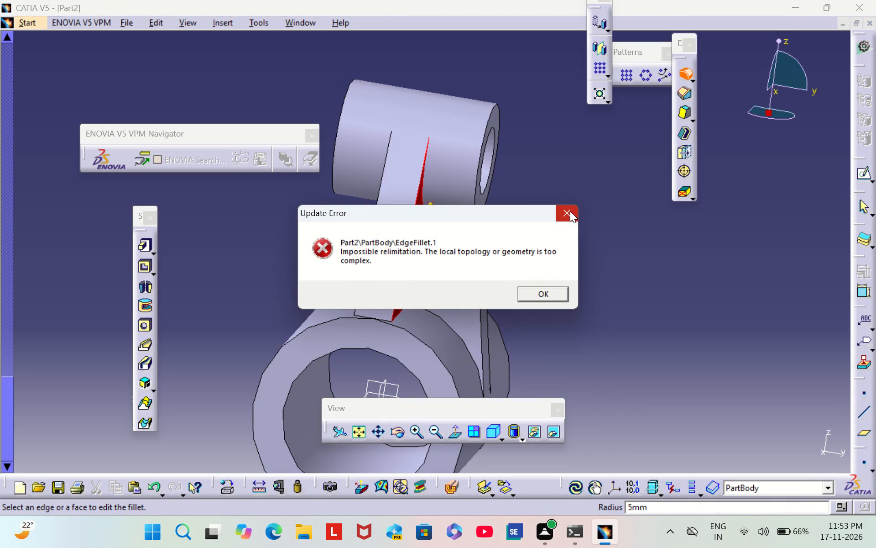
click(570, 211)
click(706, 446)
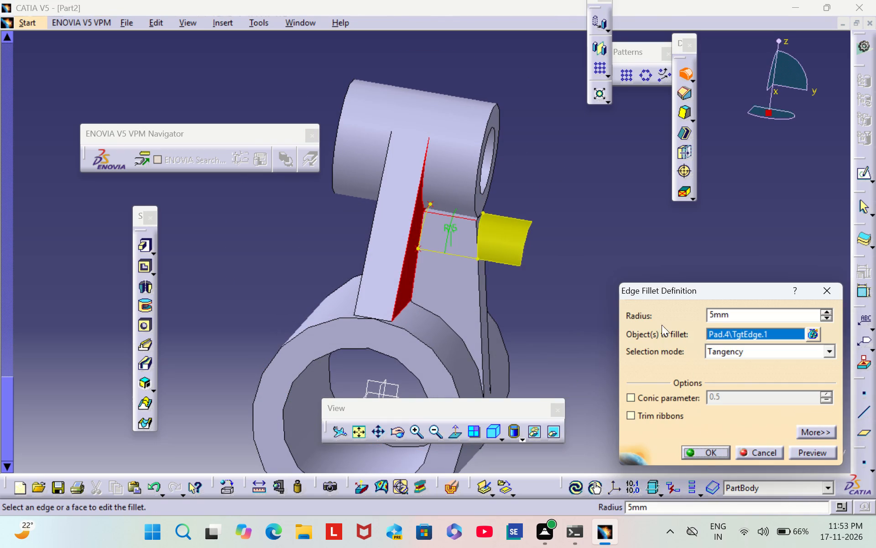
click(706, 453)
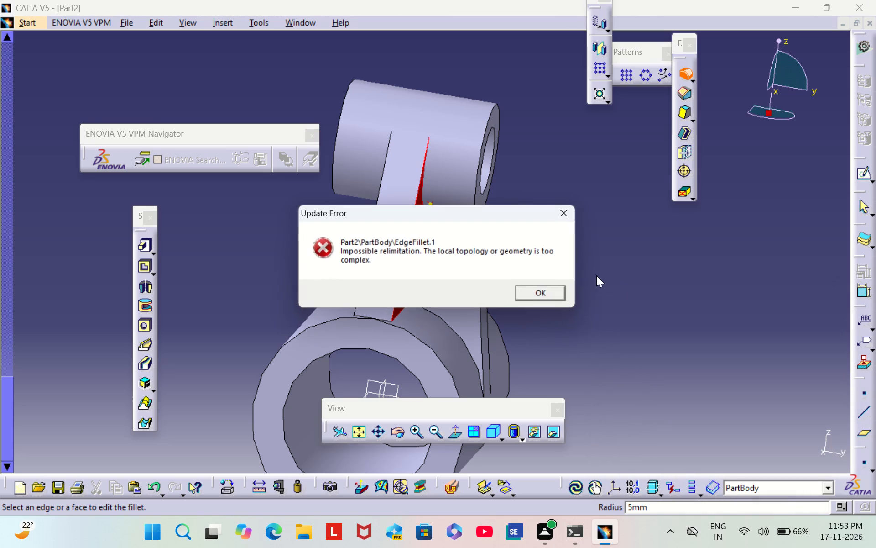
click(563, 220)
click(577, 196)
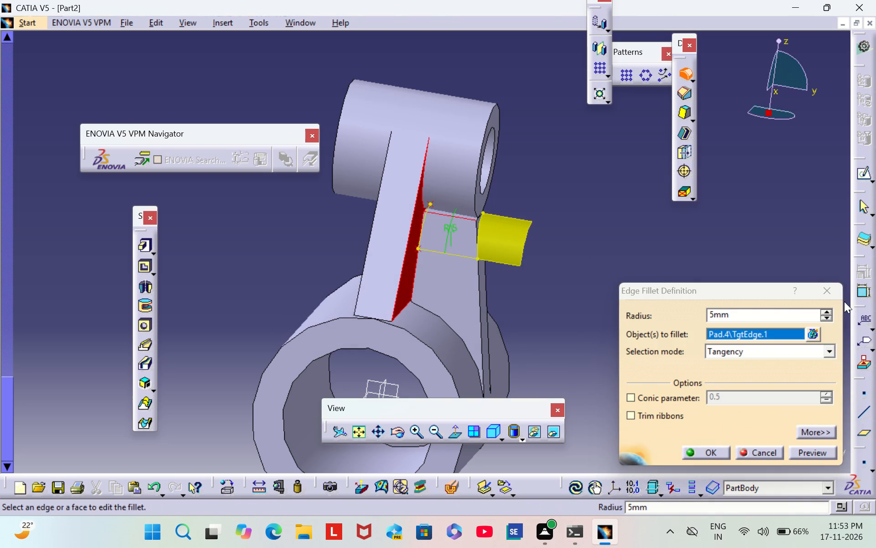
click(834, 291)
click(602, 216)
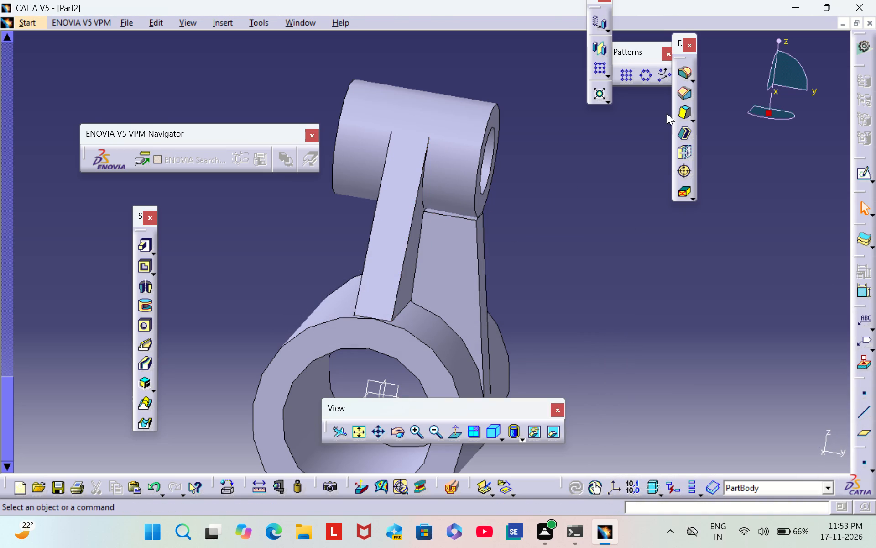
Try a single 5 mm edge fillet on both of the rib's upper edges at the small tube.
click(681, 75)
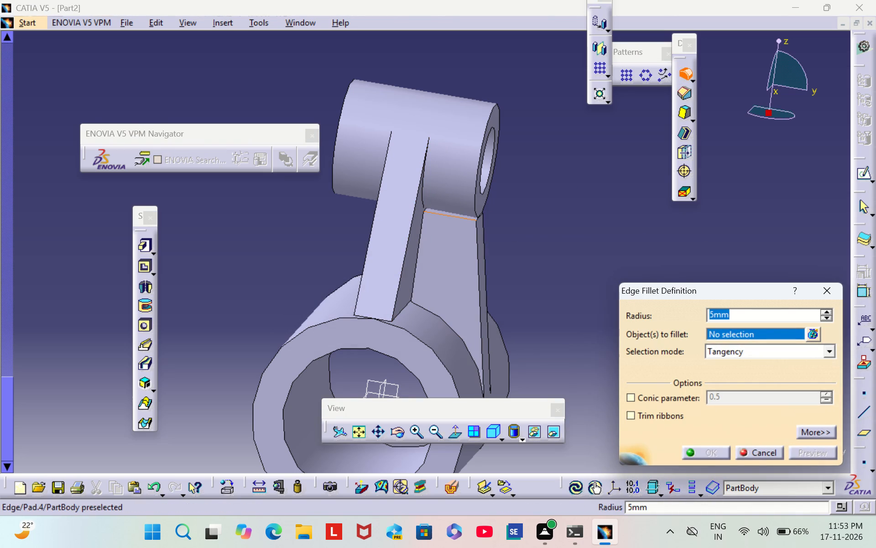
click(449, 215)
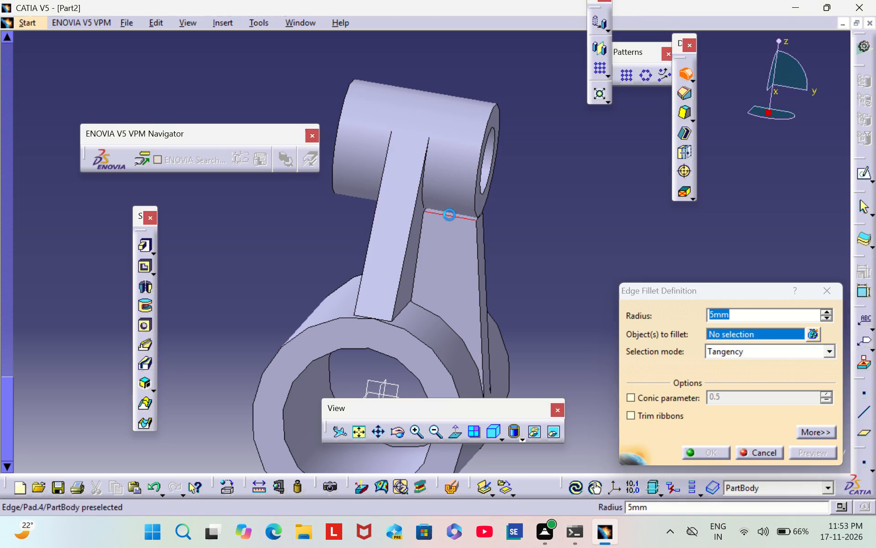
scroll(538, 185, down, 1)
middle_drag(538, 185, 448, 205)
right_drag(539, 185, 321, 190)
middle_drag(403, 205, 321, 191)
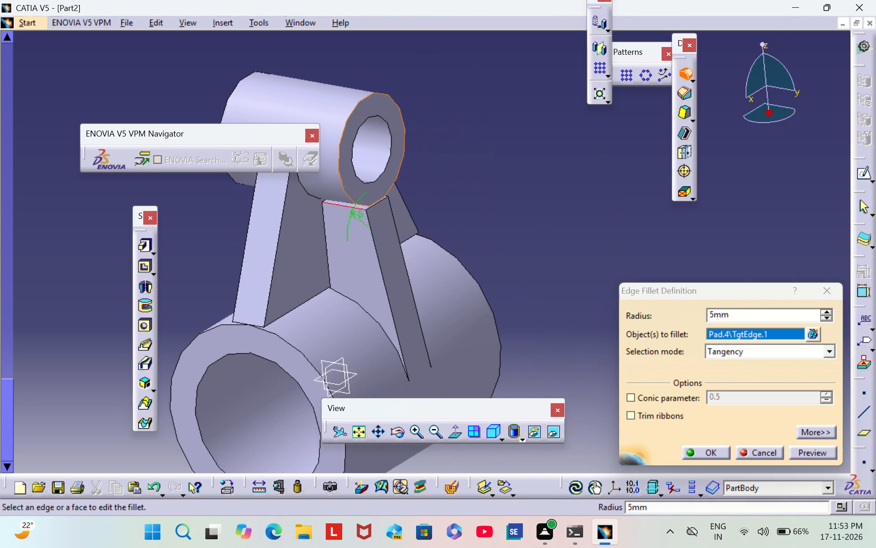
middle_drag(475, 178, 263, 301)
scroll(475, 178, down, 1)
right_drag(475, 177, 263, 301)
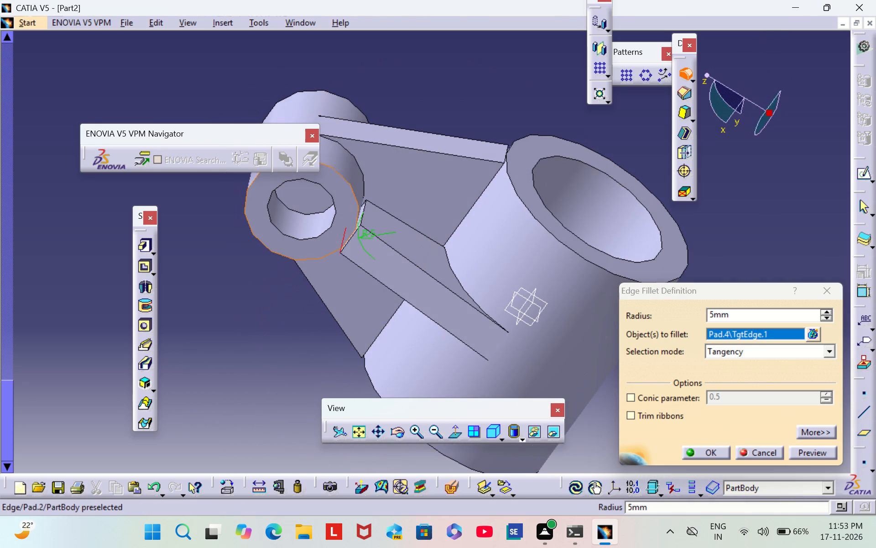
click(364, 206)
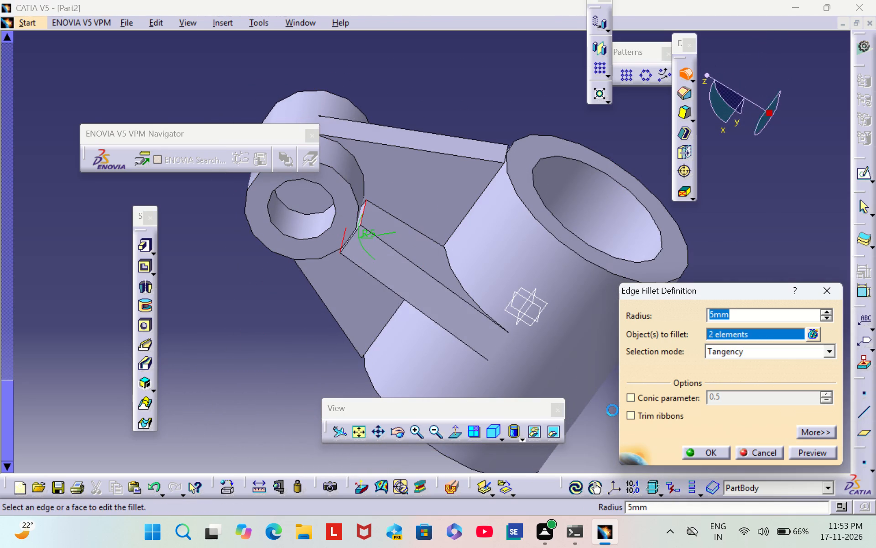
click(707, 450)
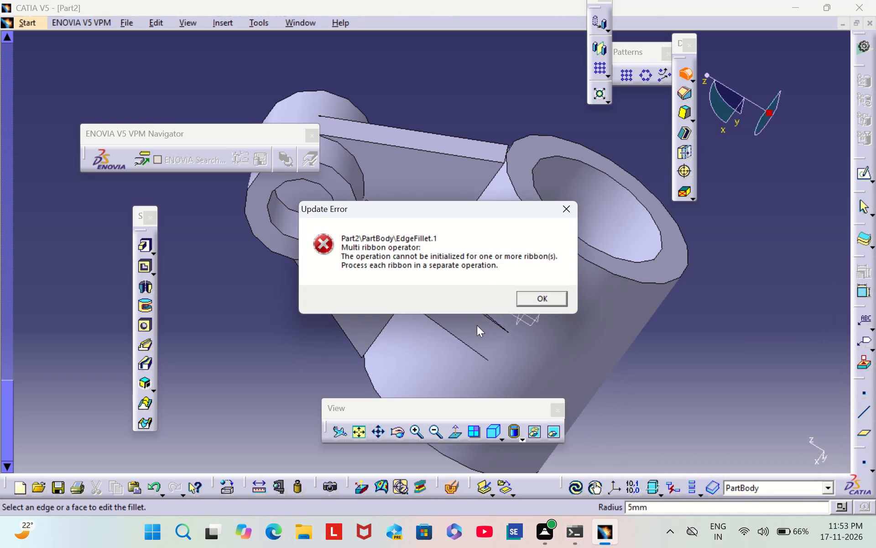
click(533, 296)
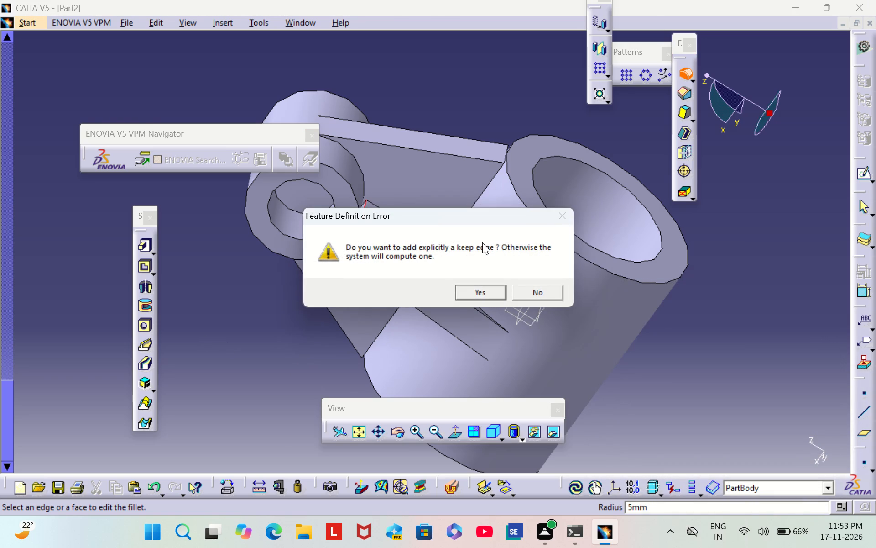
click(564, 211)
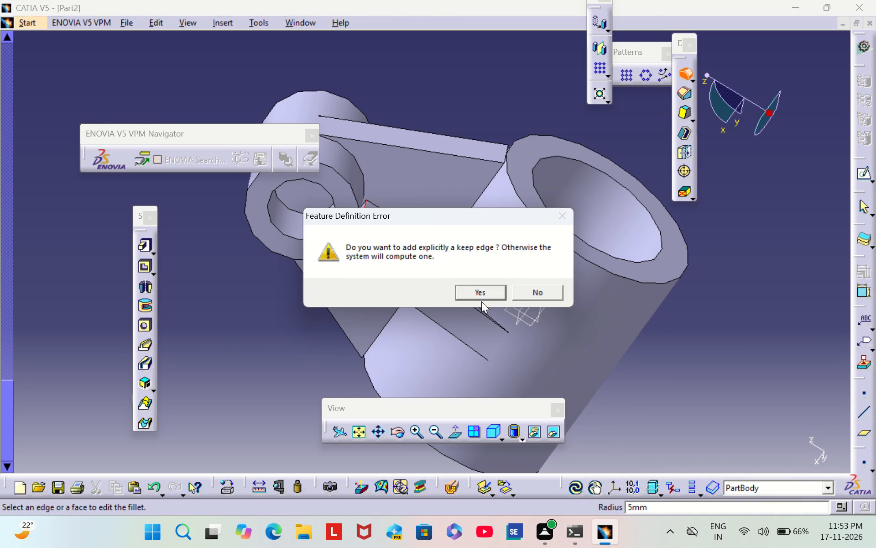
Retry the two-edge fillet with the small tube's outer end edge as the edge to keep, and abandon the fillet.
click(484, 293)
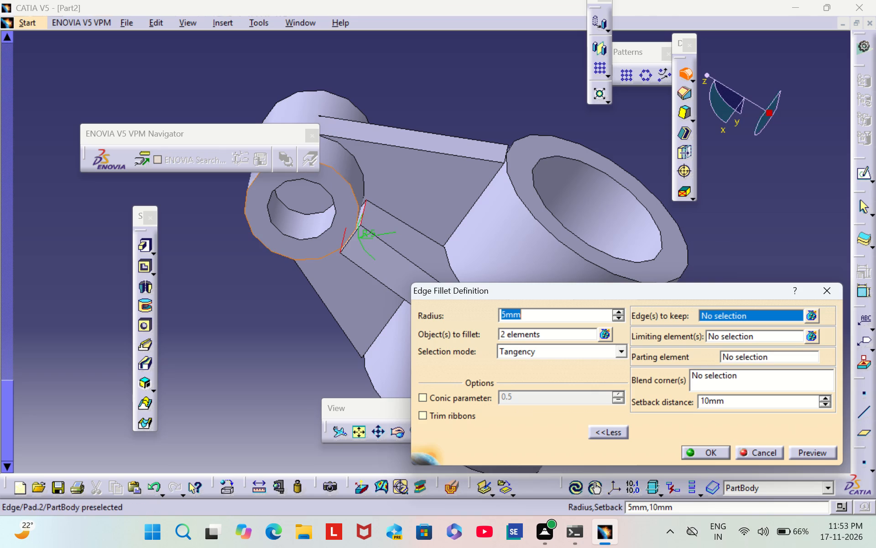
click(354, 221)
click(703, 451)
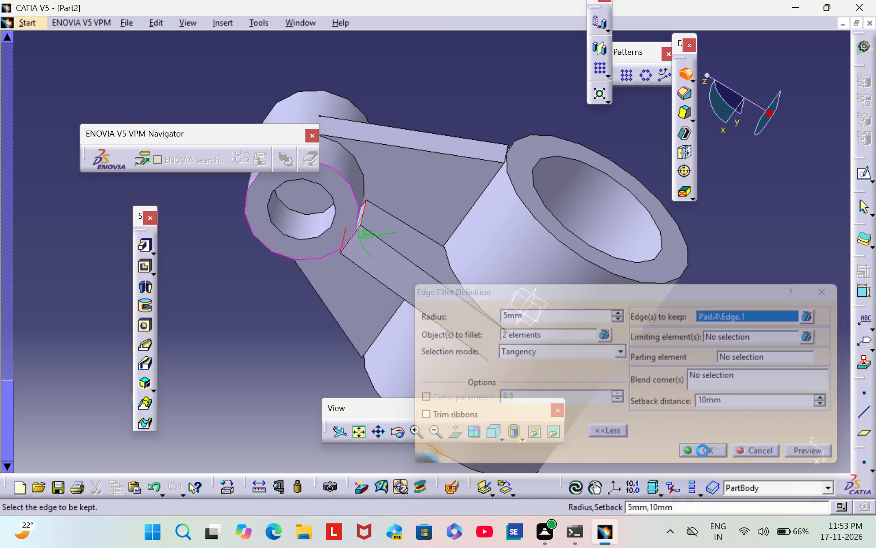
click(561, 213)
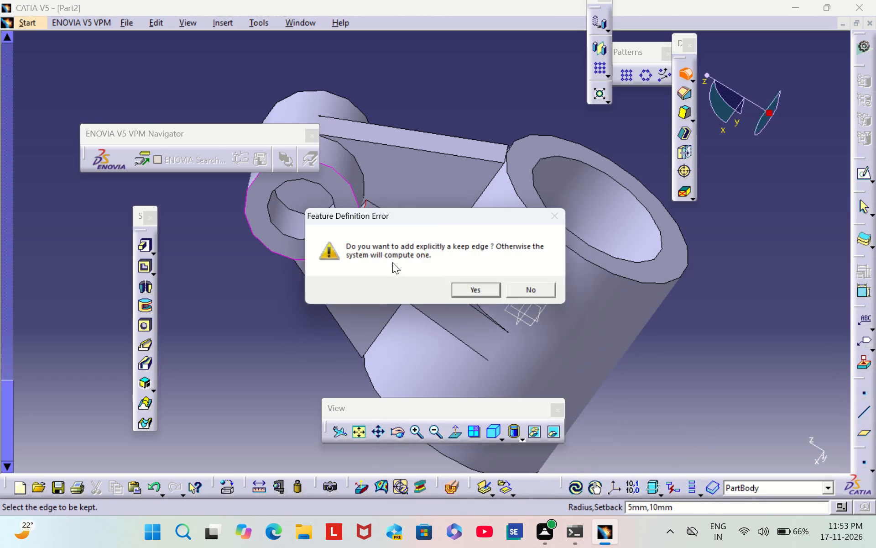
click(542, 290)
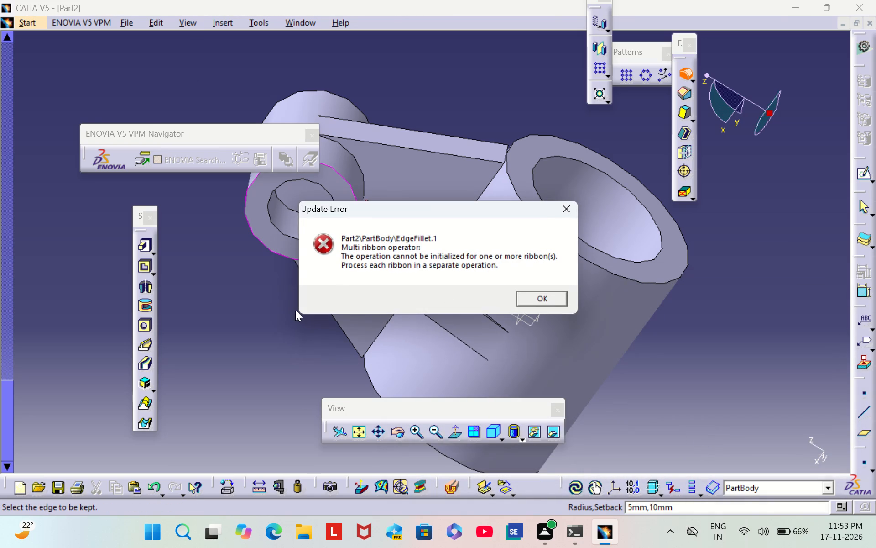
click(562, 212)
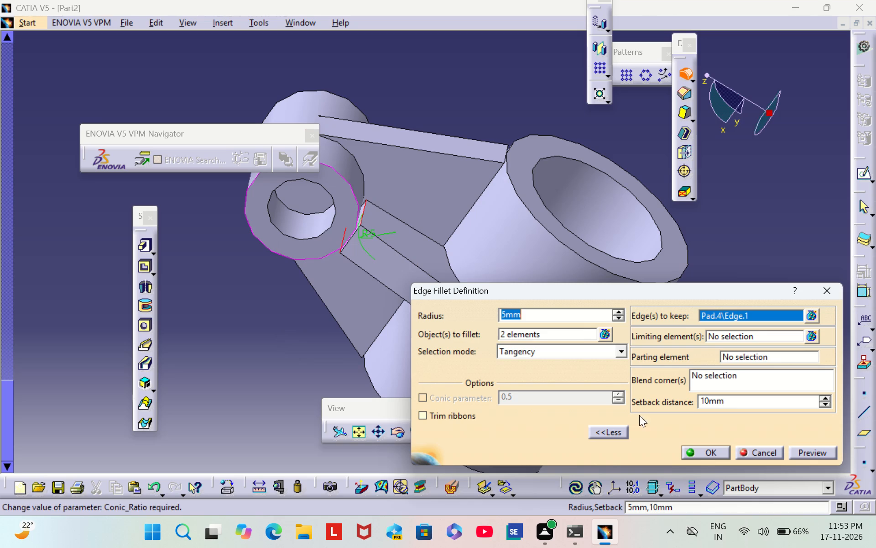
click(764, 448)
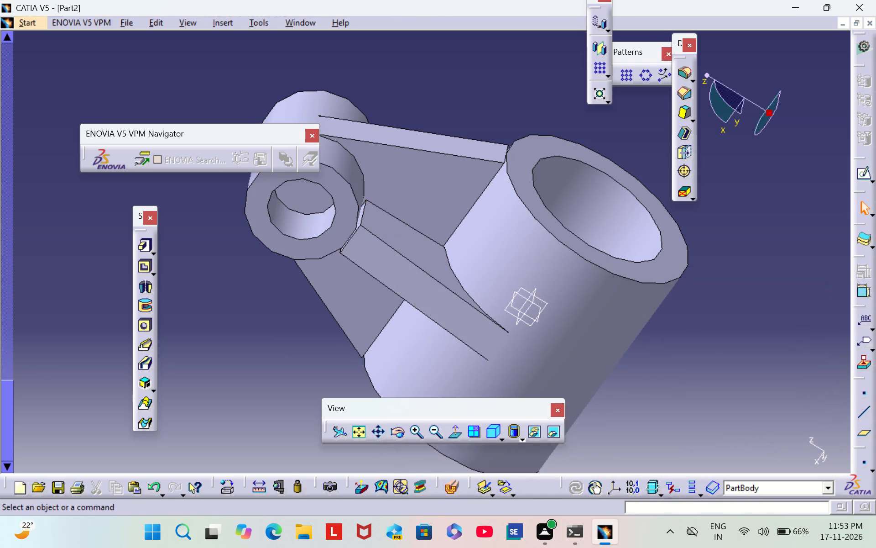
Set the fill colour of the large tube's outer cylindrical face to dark red.
middle_drag(207, 279, 372, 245)
scroll(207, 279, down, 1)
right_drag(208, 279, 372, 245)
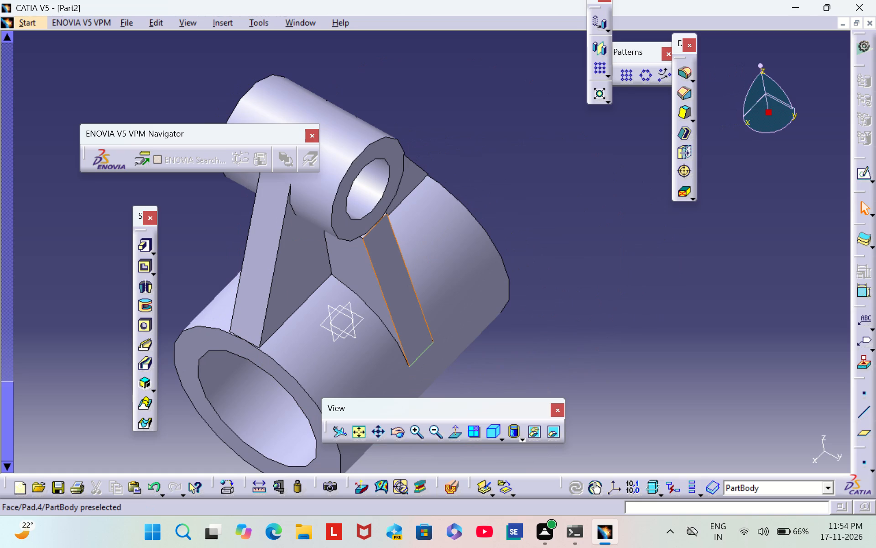
scroll(252, 327, down, 1)
middle_drag(252, 327, 326, 279)
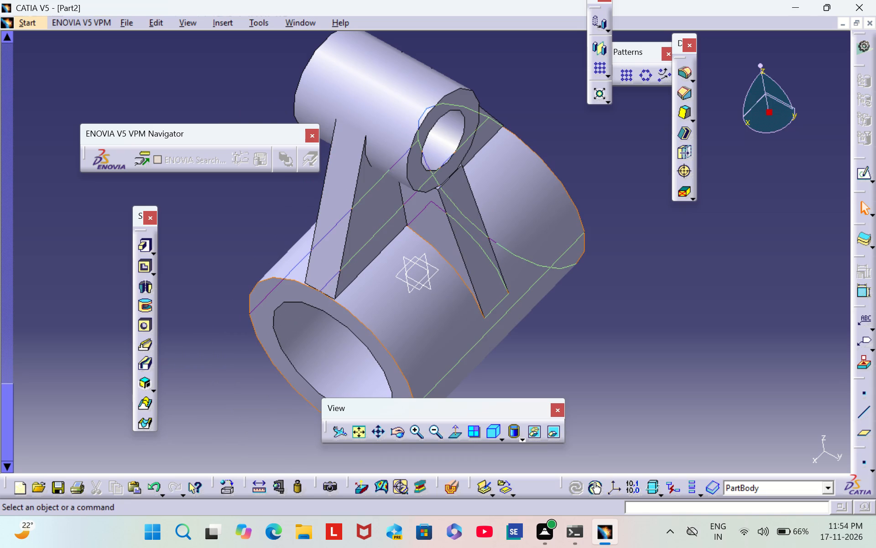
right_click(441, 331)
click(499, 108)
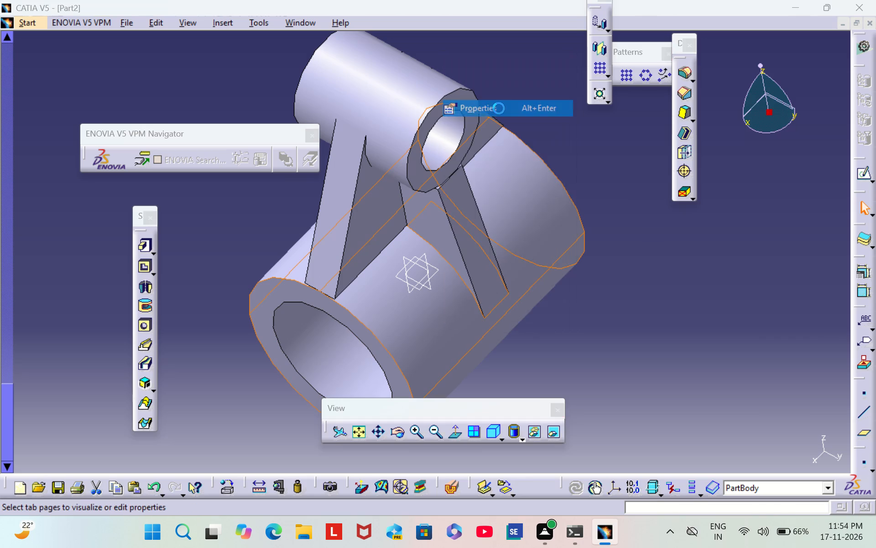
click(602, 145)
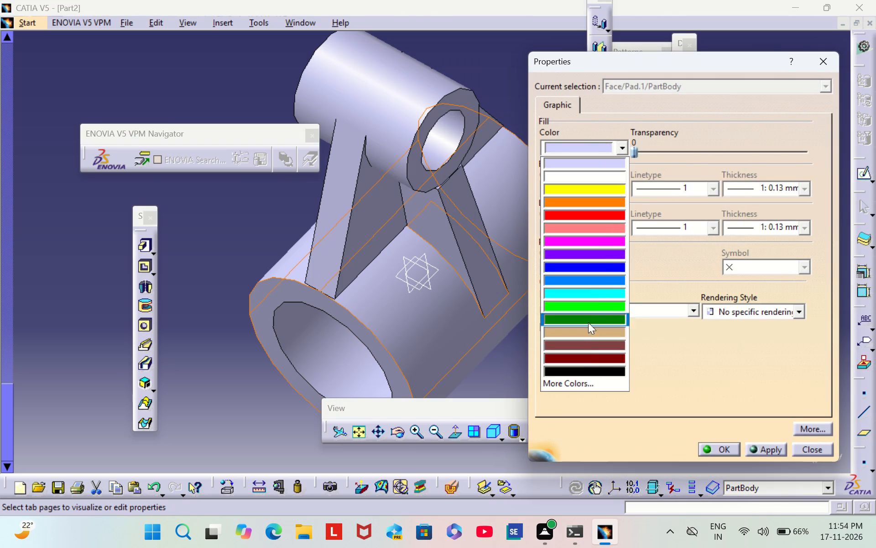
click(586, 358)
click(722, 448)
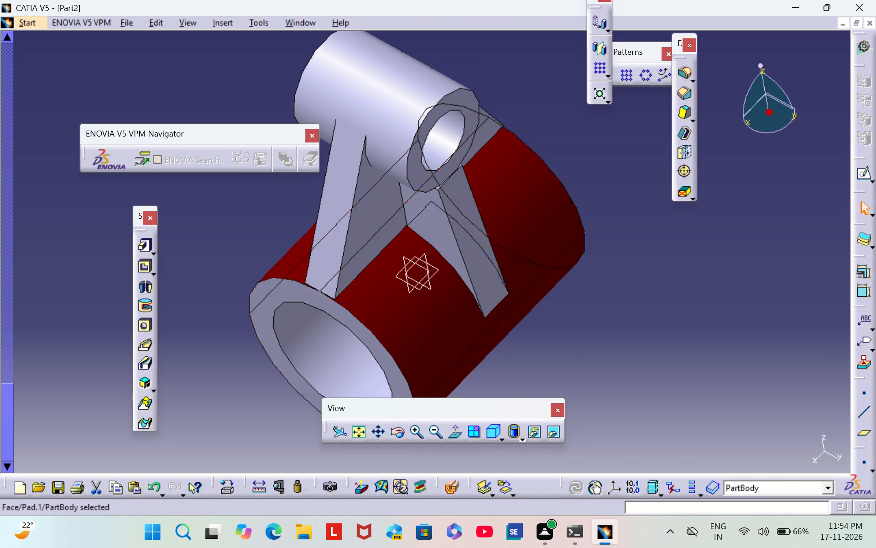
click(681, 232)
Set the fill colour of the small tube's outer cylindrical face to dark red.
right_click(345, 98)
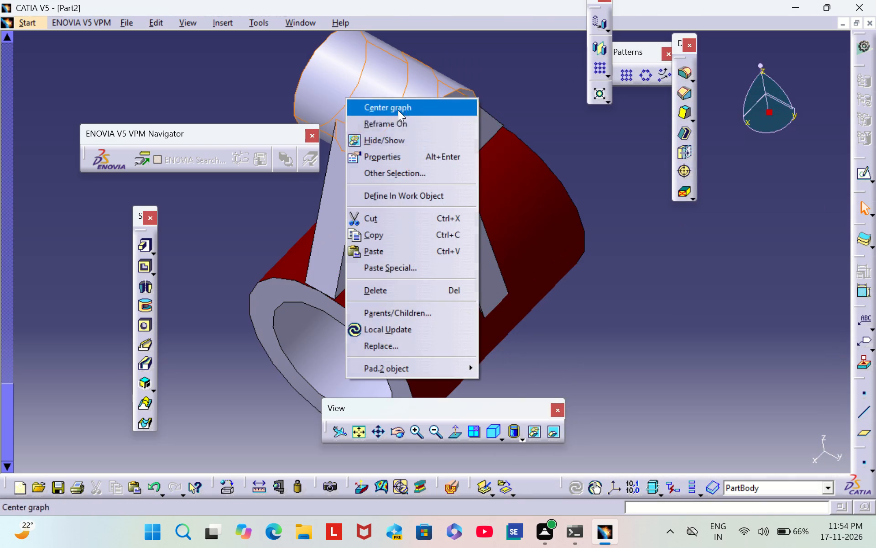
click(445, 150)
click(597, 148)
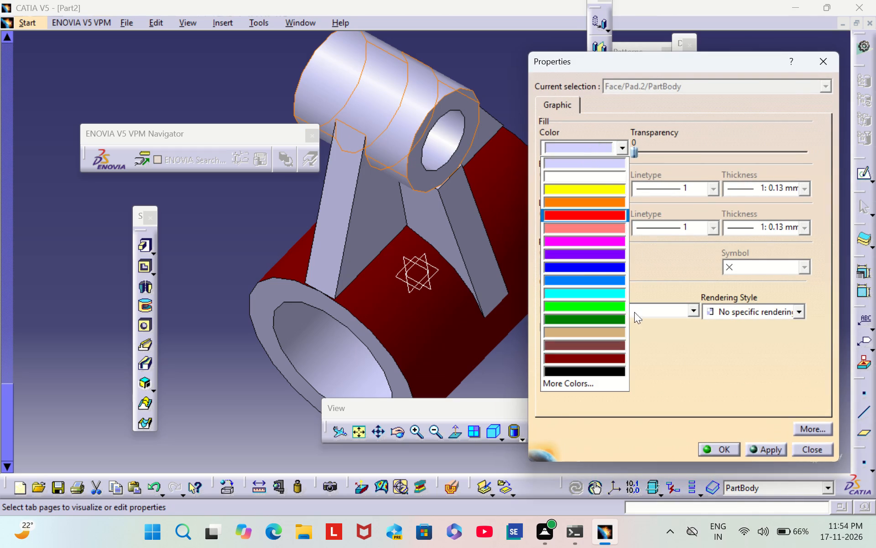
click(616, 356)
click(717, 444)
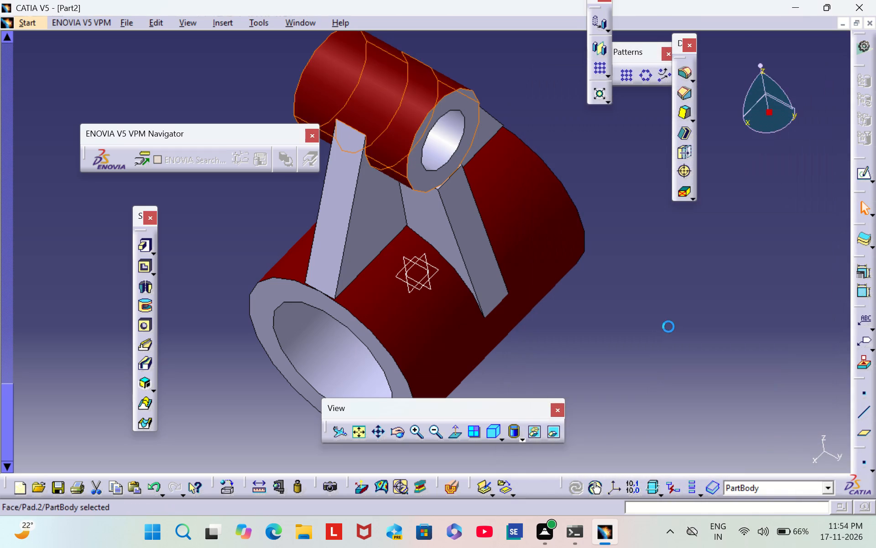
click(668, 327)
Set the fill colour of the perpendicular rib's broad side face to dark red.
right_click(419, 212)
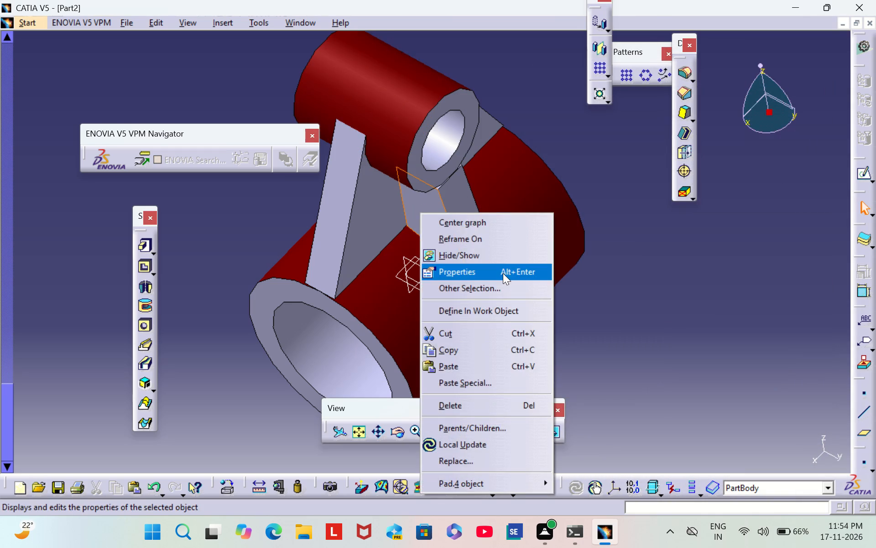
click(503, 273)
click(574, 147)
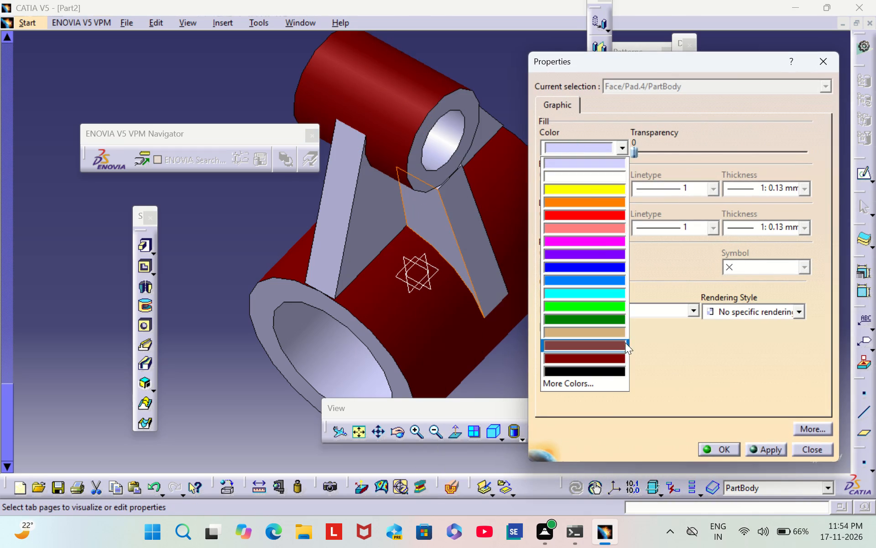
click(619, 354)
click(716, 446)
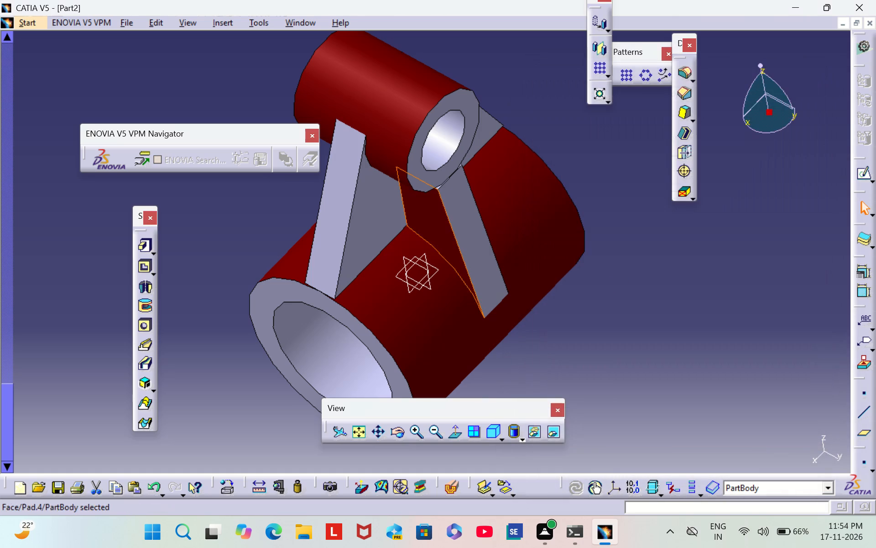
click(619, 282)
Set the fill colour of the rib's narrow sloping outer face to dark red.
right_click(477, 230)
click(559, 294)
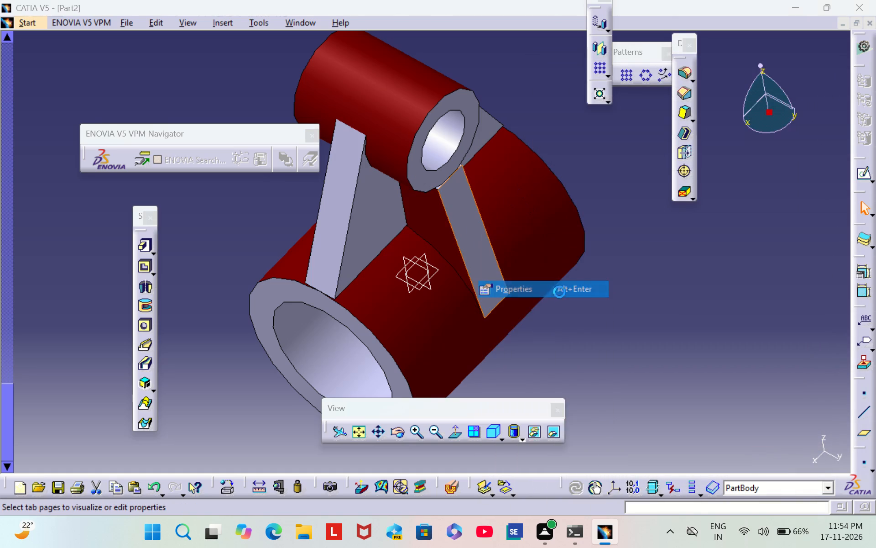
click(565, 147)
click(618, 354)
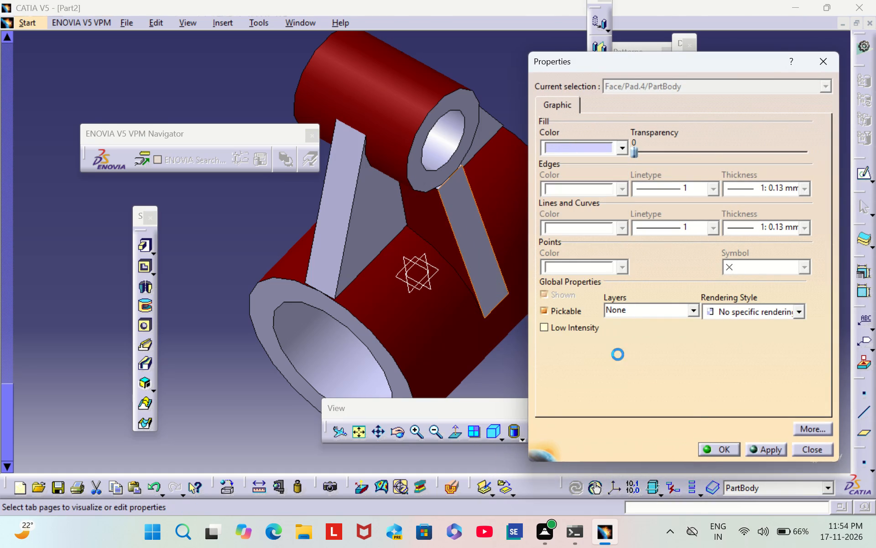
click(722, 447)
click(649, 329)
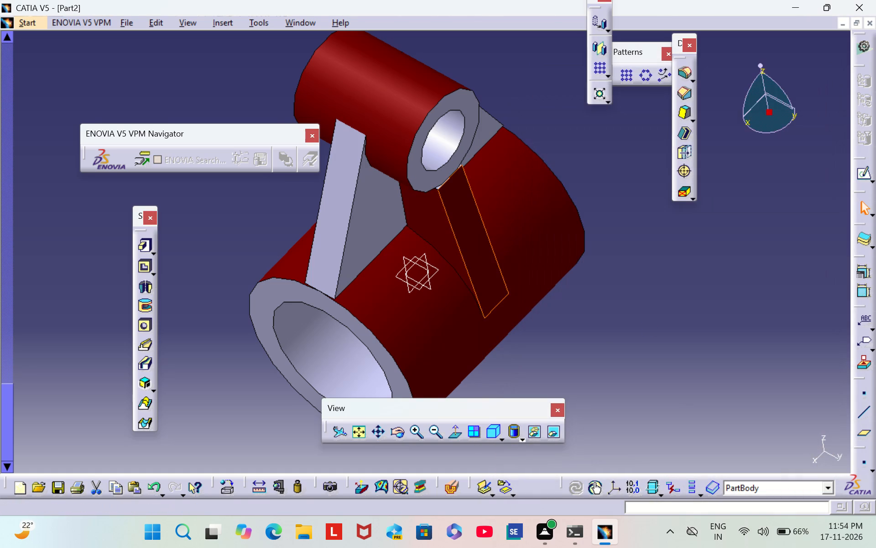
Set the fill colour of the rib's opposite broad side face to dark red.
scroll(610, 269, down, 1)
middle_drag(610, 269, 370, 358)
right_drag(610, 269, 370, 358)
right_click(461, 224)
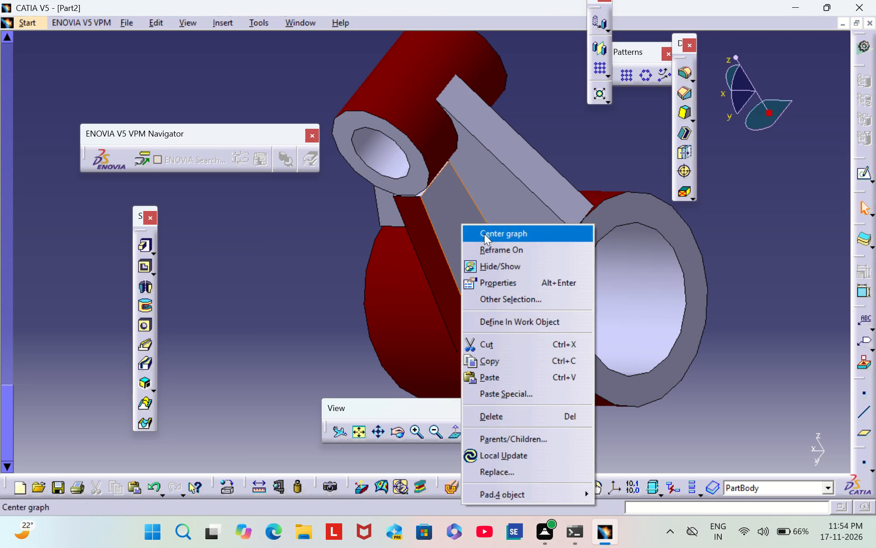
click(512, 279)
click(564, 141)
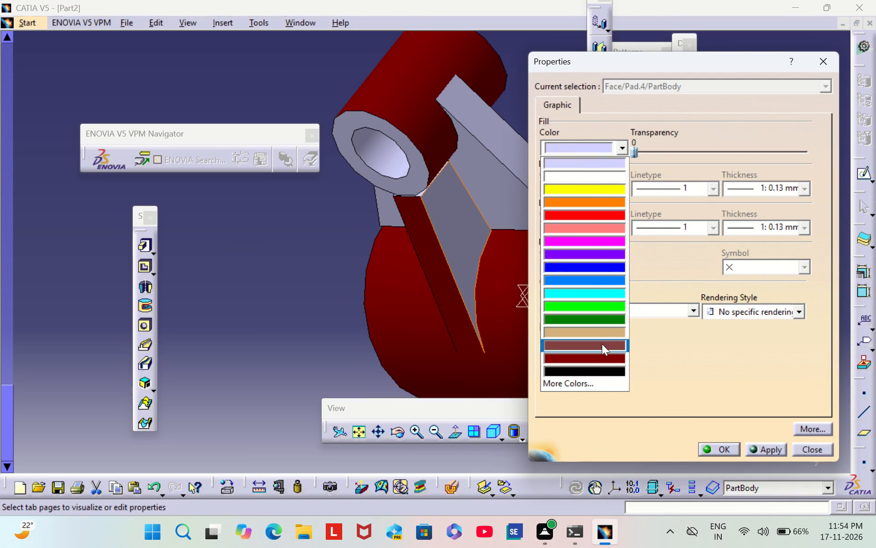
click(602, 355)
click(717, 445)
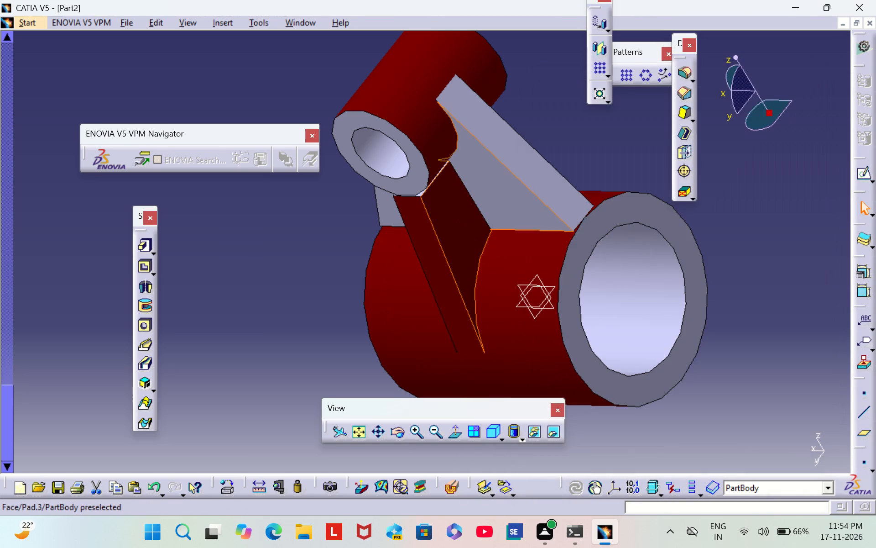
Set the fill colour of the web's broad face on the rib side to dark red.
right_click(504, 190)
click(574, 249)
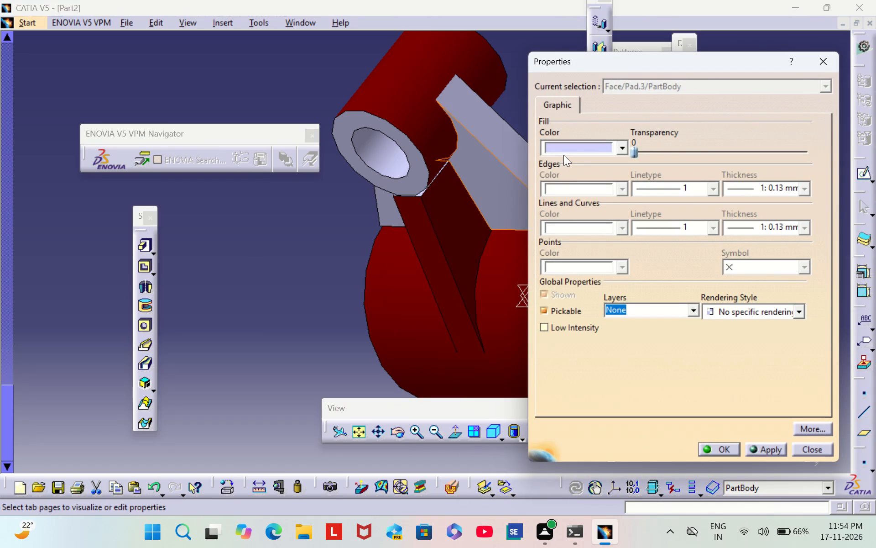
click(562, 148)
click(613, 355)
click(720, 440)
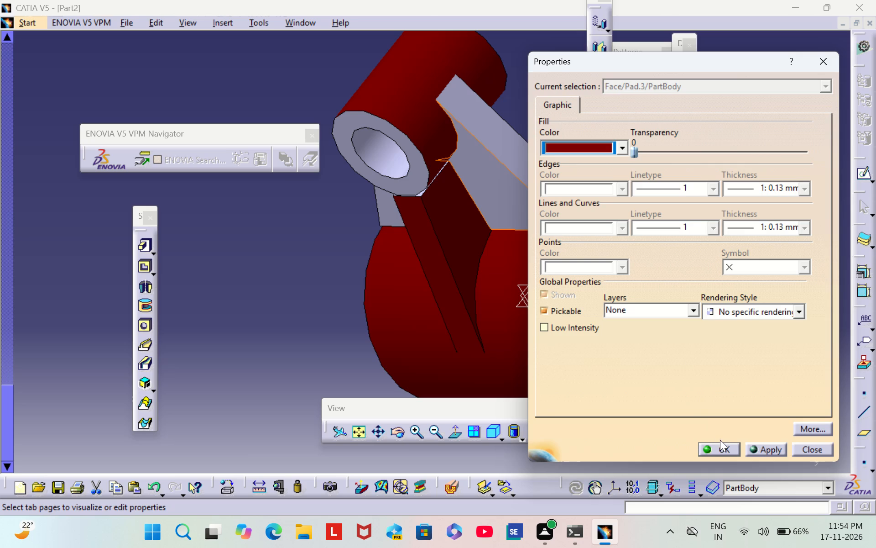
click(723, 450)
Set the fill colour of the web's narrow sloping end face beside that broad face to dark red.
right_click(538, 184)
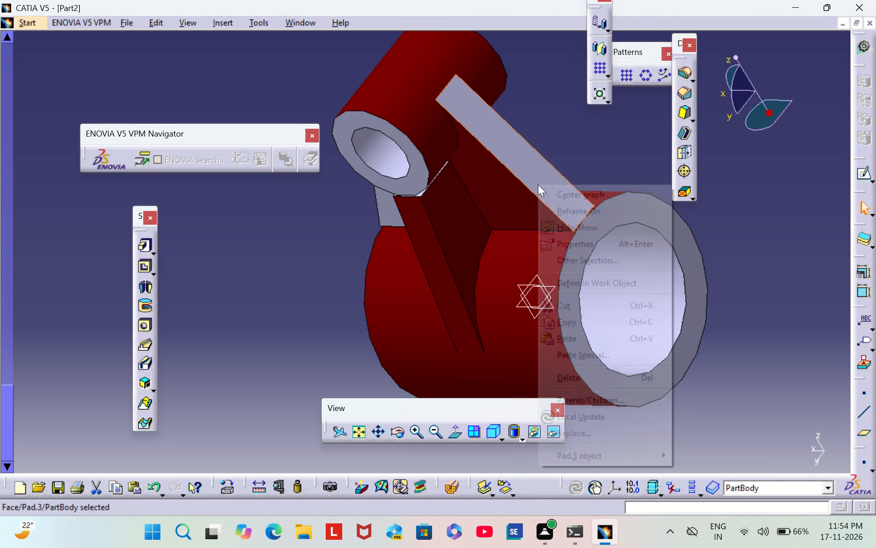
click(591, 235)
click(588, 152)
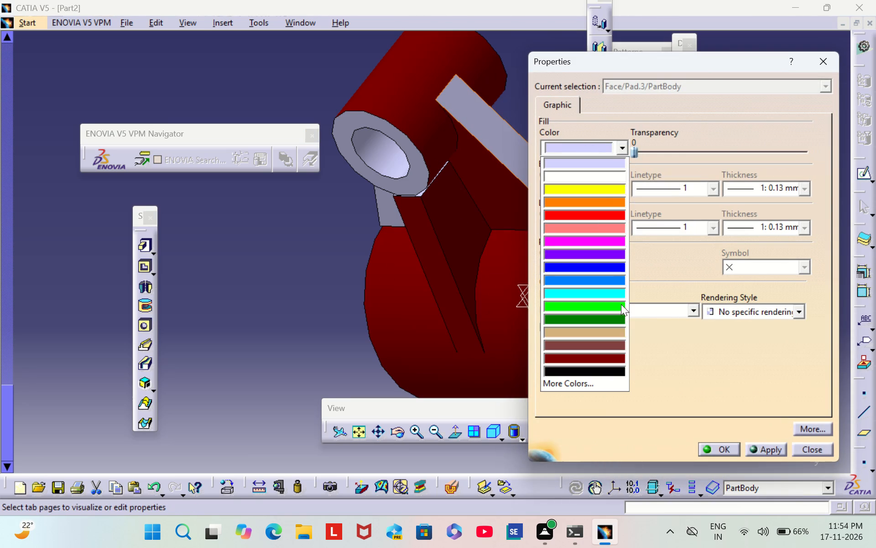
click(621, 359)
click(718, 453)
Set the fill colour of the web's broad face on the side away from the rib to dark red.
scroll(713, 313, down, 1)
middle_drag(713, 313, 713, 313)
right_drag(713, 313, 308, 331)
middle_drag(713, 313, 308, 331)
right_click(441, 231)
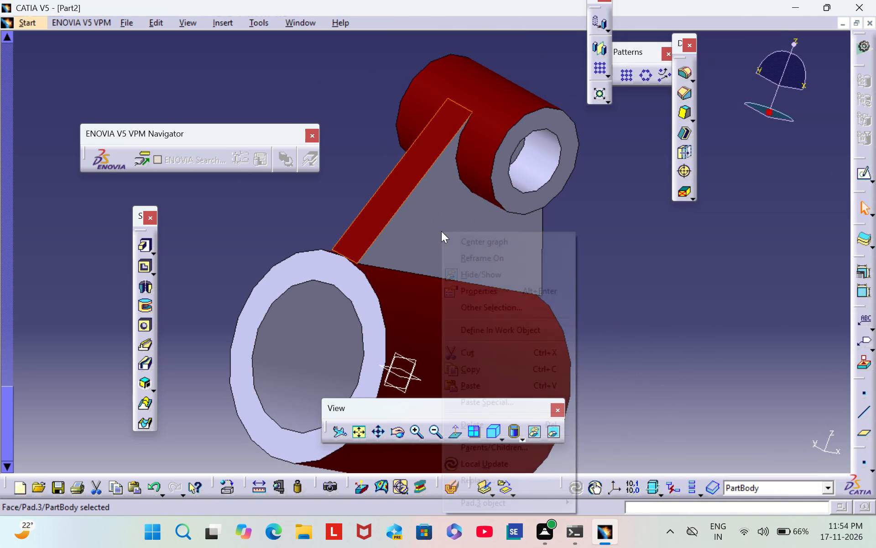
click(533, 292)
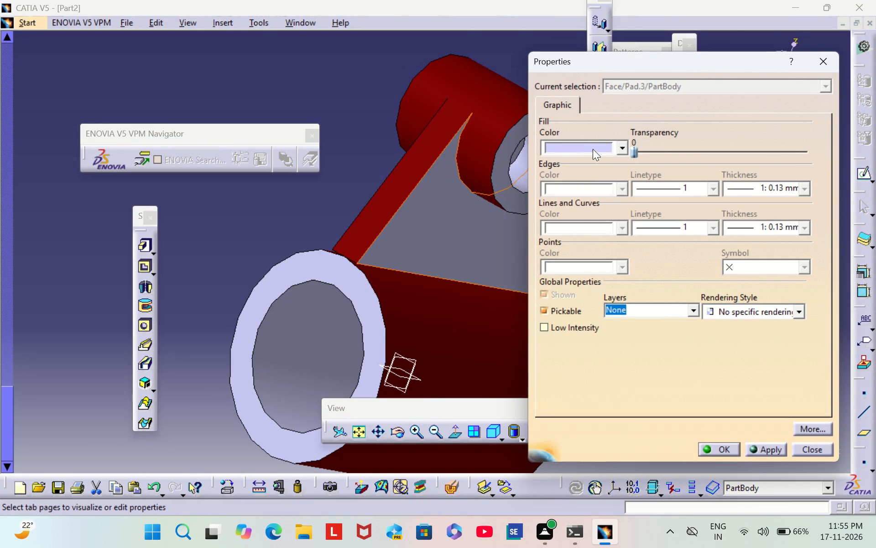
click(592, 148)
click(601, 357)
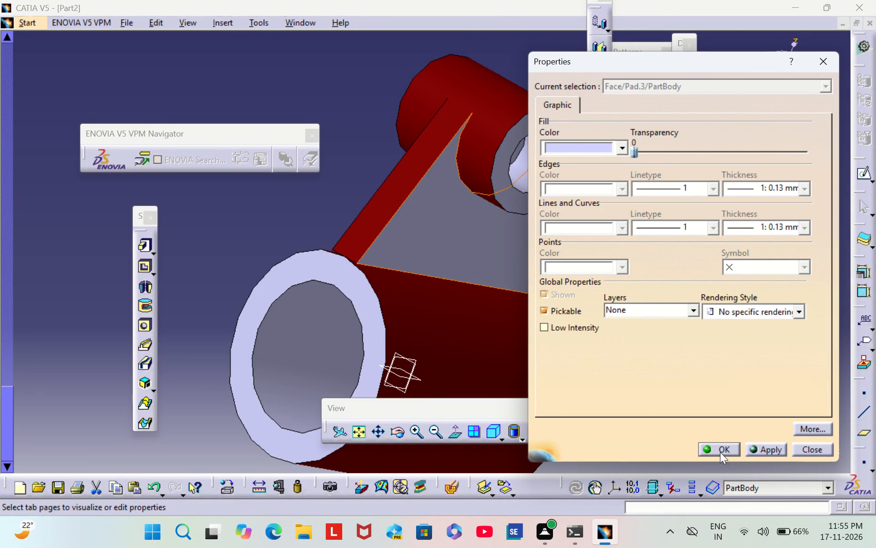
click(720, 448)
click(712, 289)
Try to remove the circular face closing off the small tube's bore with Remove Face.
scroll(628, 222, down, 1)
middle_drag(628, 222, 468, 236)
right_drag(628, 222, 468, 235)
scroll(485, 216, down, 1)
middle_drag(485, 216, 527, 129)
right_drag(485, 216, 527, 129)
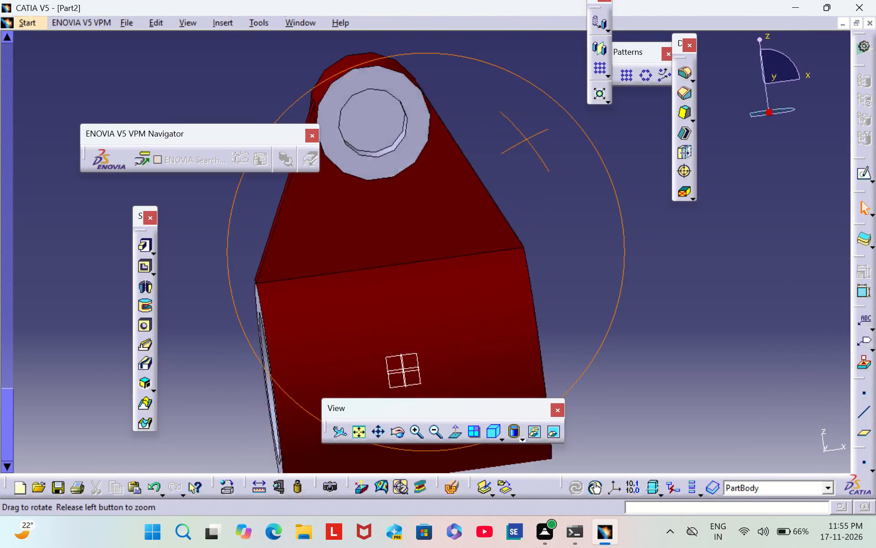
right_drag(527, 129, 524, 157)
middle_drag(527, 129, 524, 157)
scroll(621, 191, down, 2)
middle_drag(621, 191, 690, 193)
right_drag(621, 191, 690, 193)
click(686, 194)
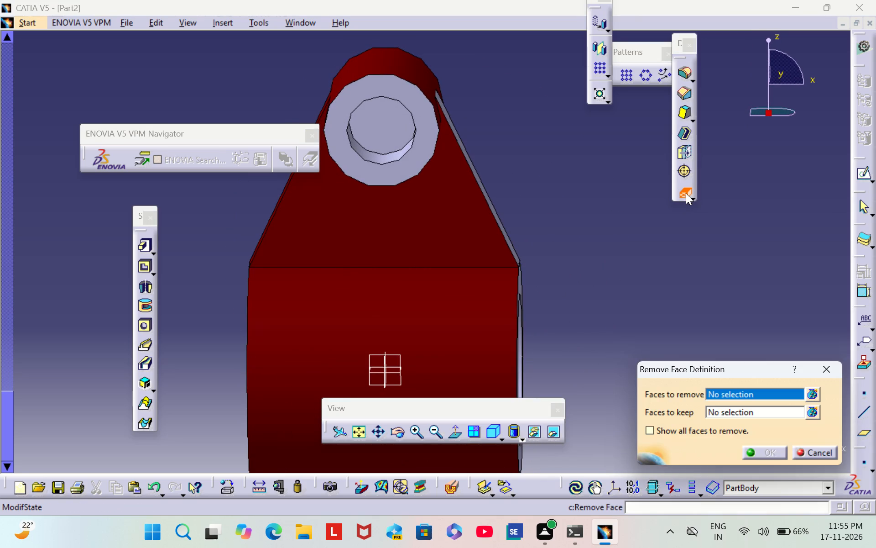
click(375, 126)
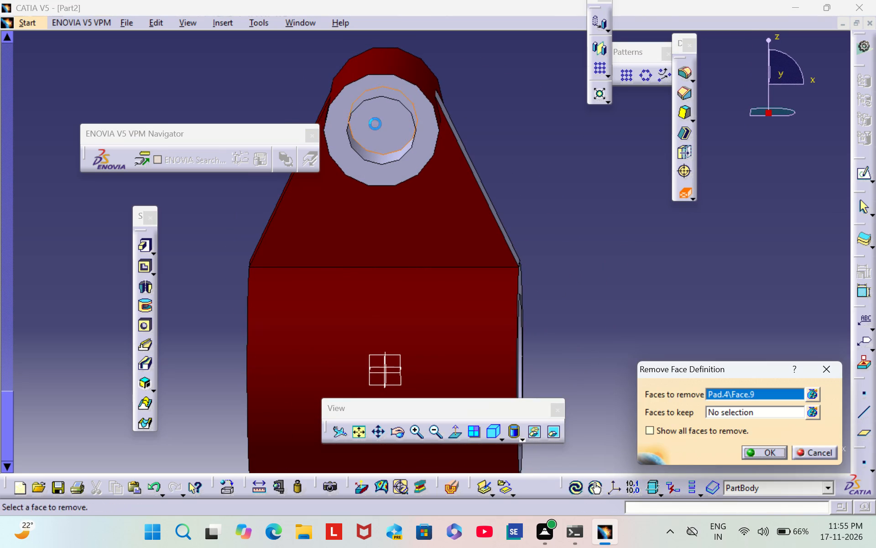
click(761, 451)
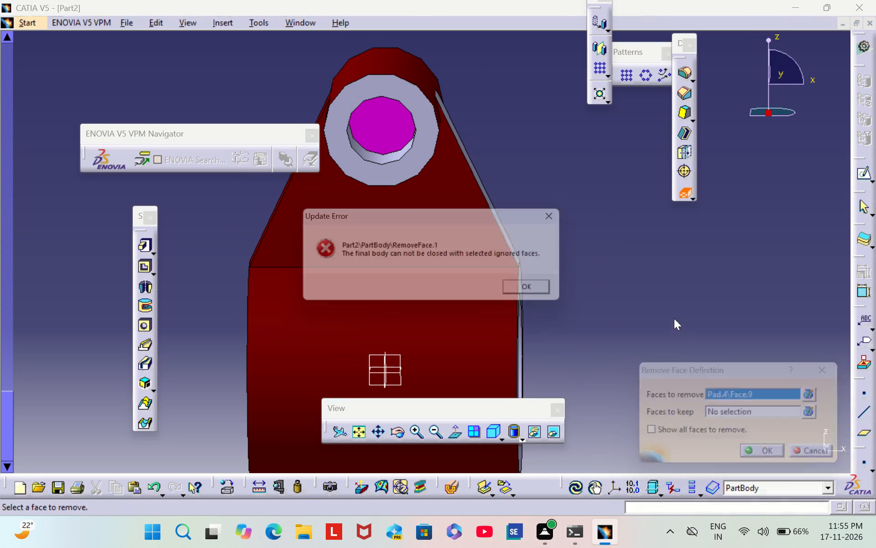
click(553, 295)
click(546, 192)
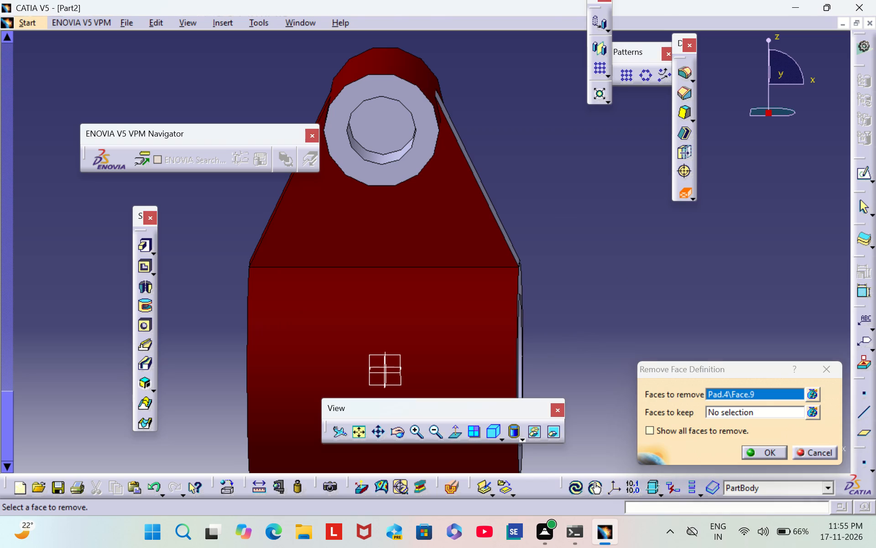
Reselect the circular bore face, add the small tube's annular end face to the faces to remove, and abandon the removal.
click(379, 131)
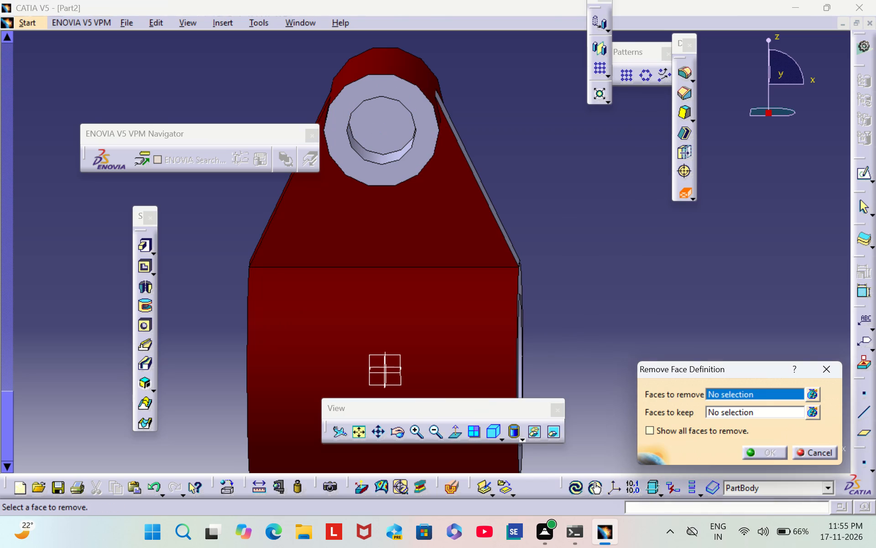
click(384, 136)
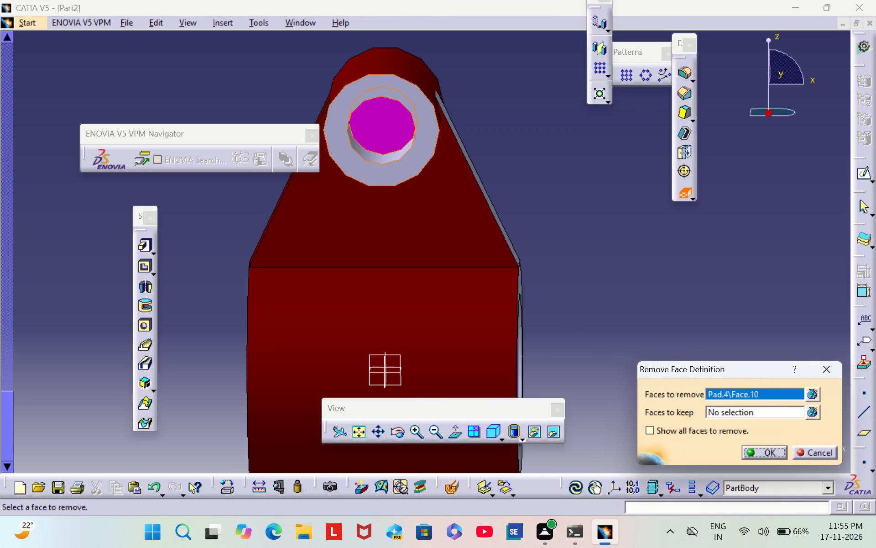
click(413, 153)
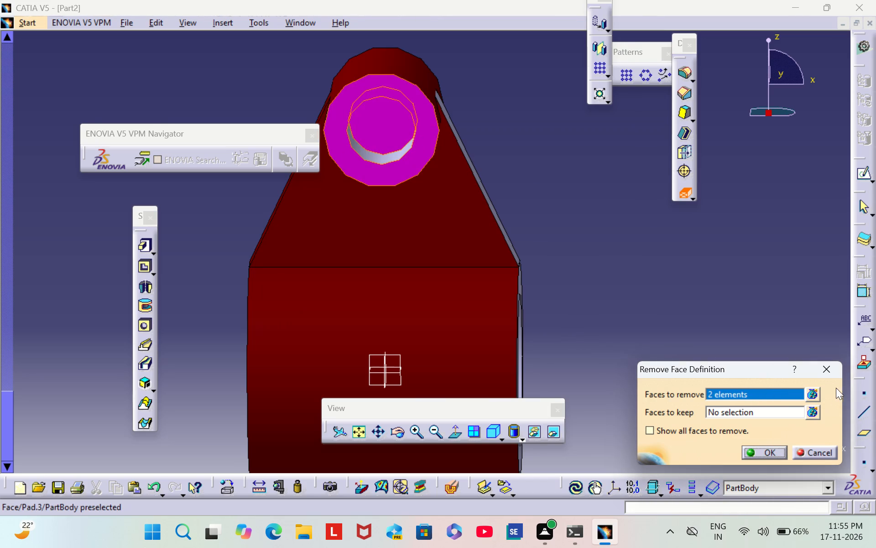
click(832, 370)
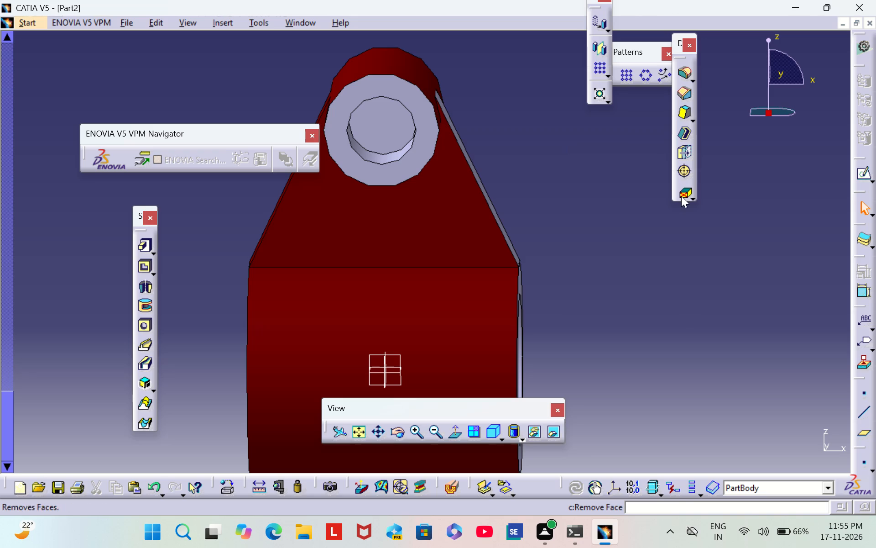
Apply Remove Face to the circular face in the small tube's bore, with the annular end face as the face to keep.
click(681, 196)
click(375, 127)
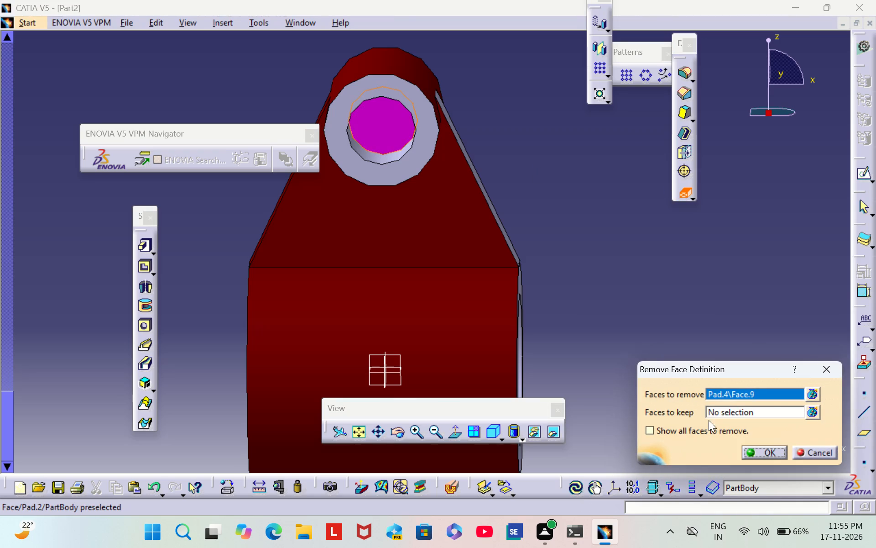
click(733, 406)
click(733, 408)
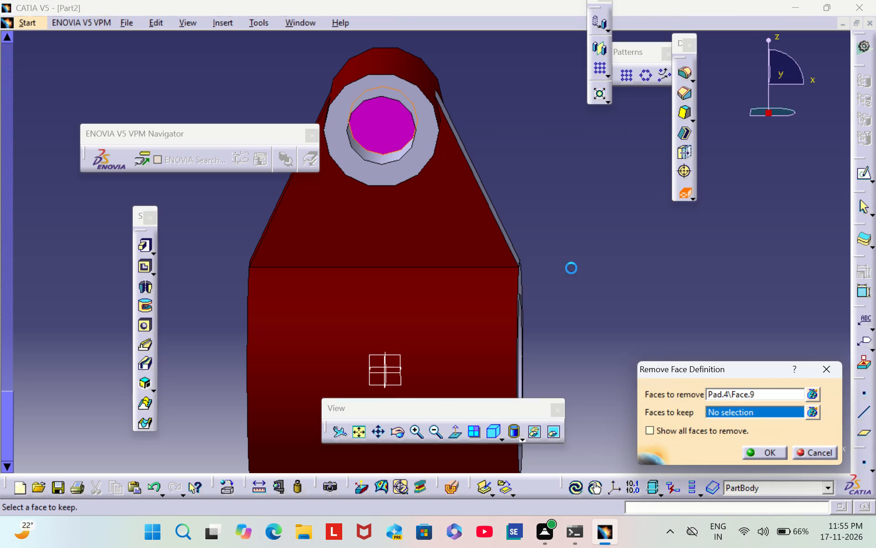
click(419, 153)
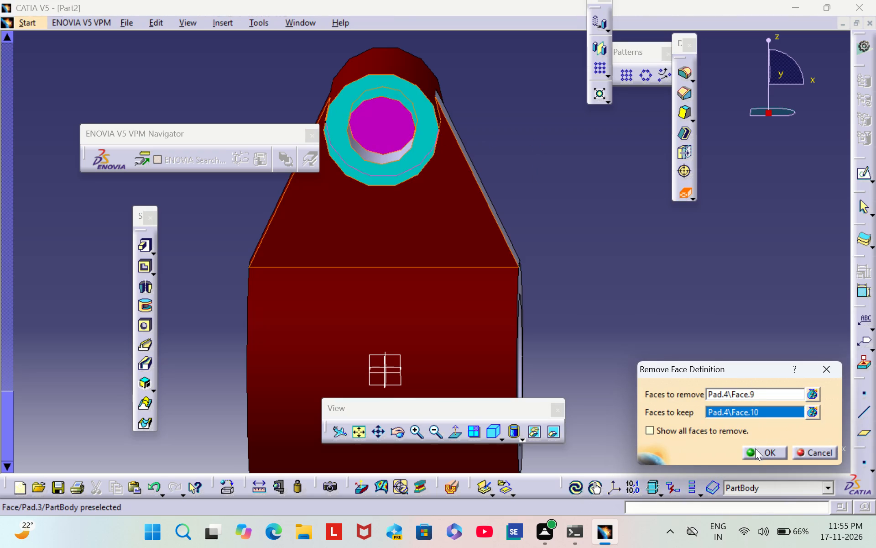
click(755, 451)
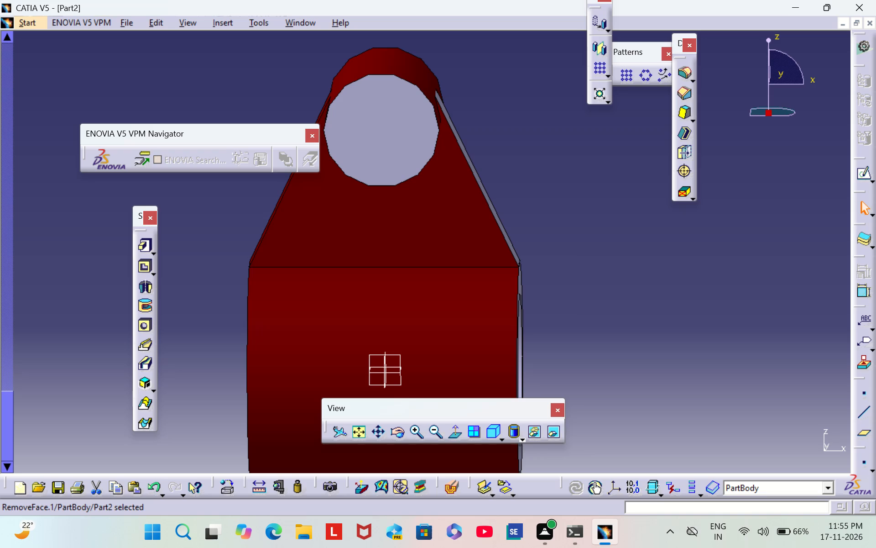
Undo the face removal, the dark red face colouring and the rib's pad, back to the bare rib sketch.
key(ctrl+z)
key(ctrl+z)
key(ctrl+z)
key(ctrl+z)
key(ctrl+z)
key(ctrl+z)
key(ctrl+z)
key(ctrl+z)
Redo the undone rib sketch edits so that the profile's top edge sits at the small tube's underside.
ctrl+middle_drag(561, 148, 479, 166)
ctrl+scroll(561, 148, down, 1)
ctrl+right_drag(561, 148, 479, 166)
middle_drag(476, 168, 632, 158)
right_drag(477, 168, 632, 158)
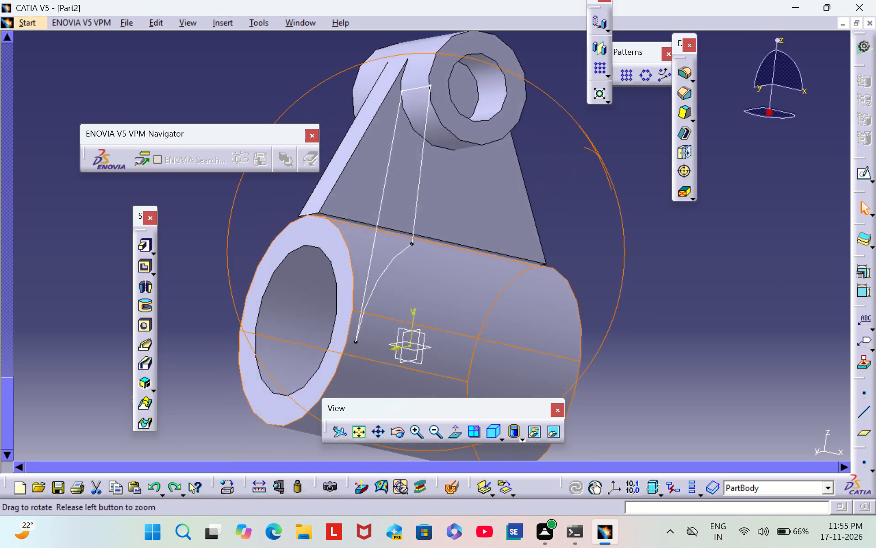
right_drag(632, 158, 646, 172)
middle_drag(632, 158, 646, 172)
scroll(236, 221, down, 2)
middle_drag(235, 220, 435, 343)
right_drag(235, 220, 435, 343)
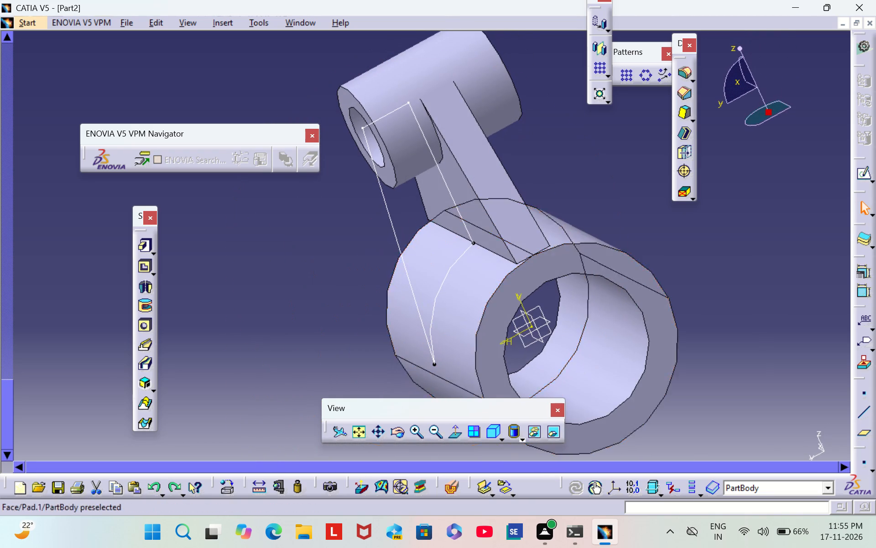
click(169, 486)
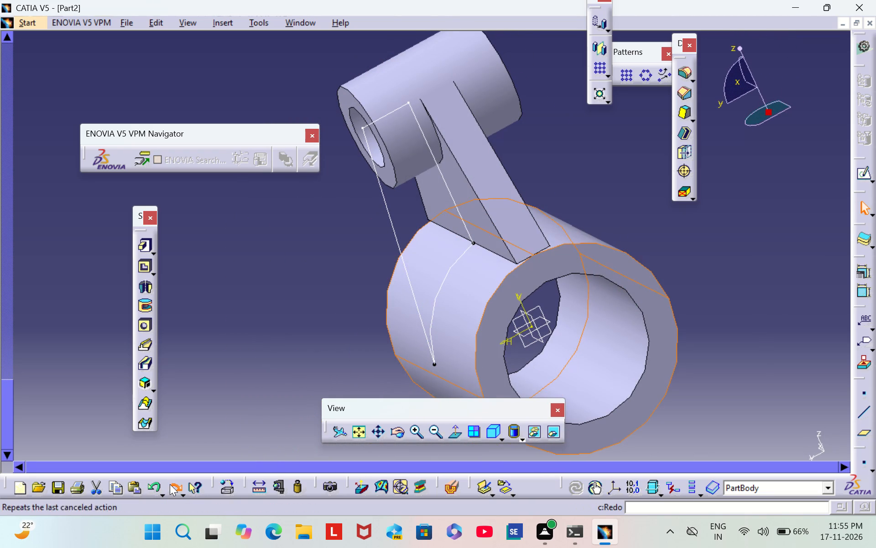
click(171, 483)
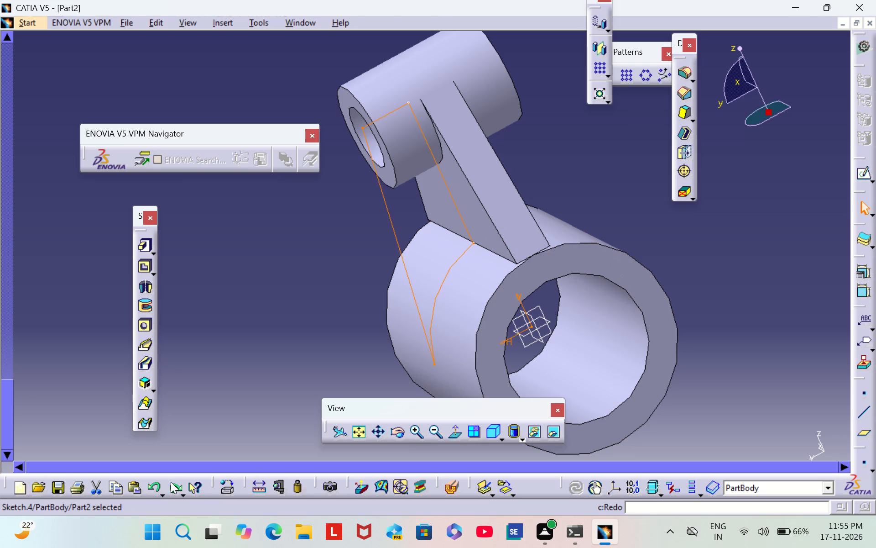
click(171, 482)
click(176, 487)
click(176, 486)
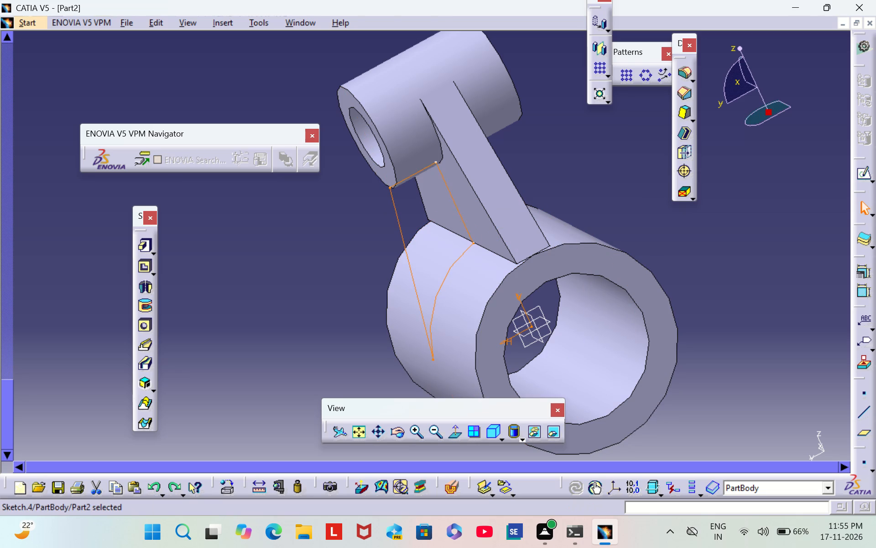
Pad the rib sketch 2.5 mm with mirrored extent.
click(141, 247)
click(699, 388)
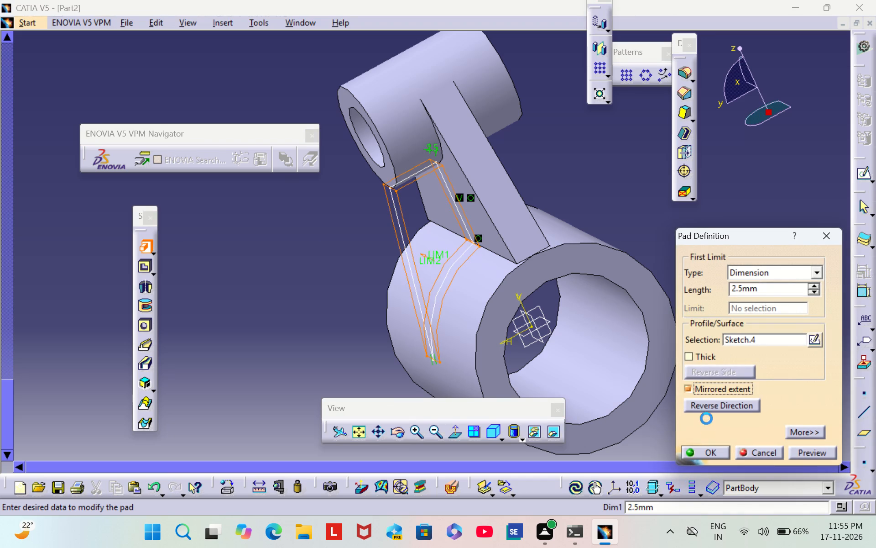
click(712, 450)
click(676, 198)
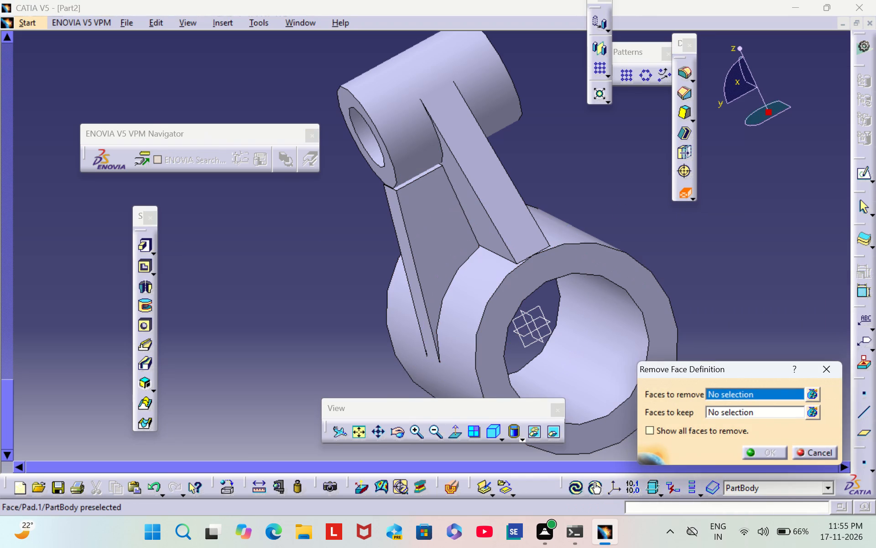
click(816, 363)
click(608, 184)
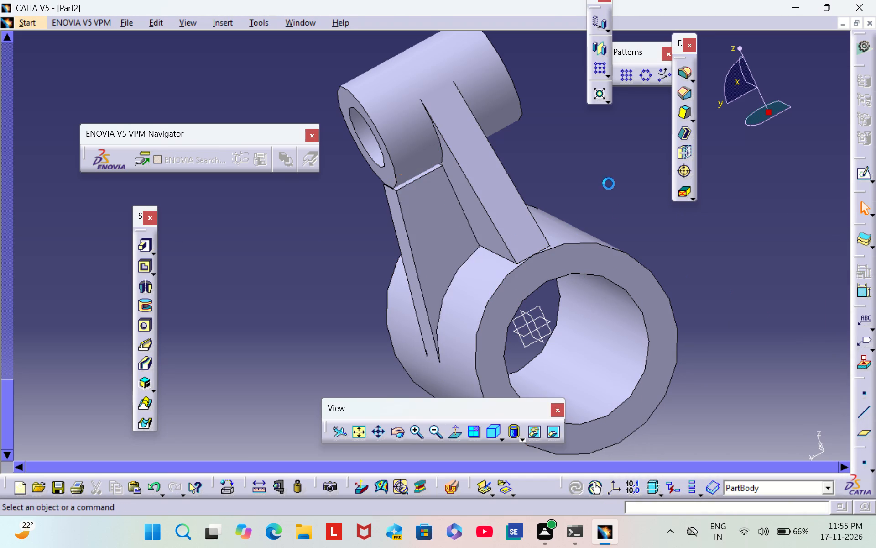
Colour the rib's large flat side face dark red.
right_click(421, 228)
click(505, 289)
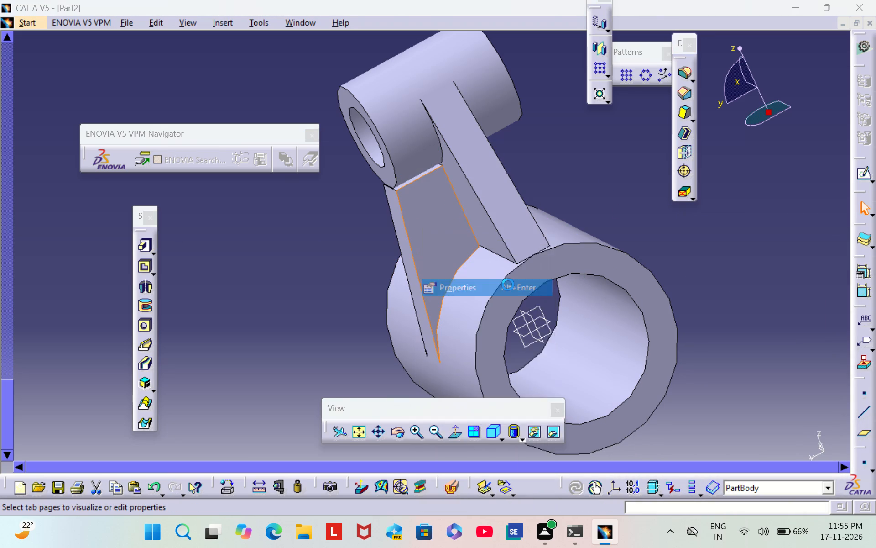
click(586, 154)
click(610, 356)
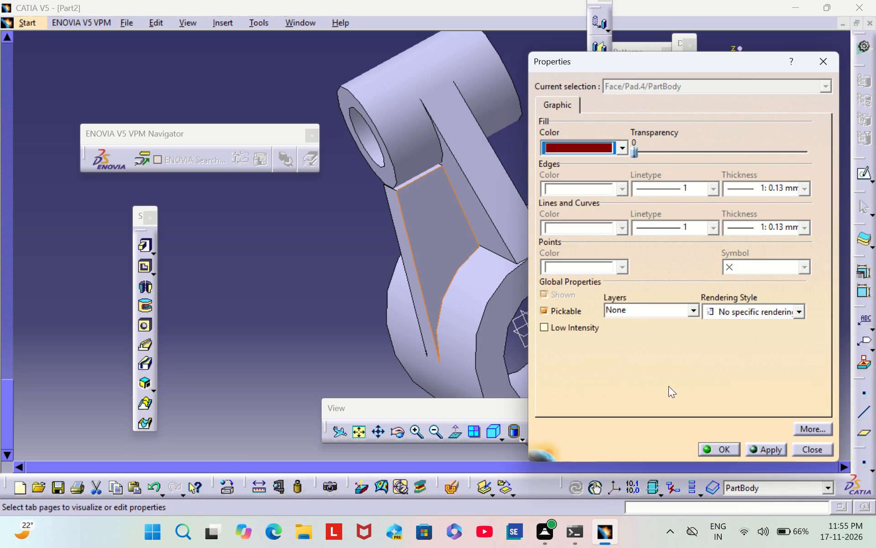
click(722, 447)
Colour the web's sloping narrow edge face, on the same side as the dark red rib face, dark red.
right_click(499, 202)
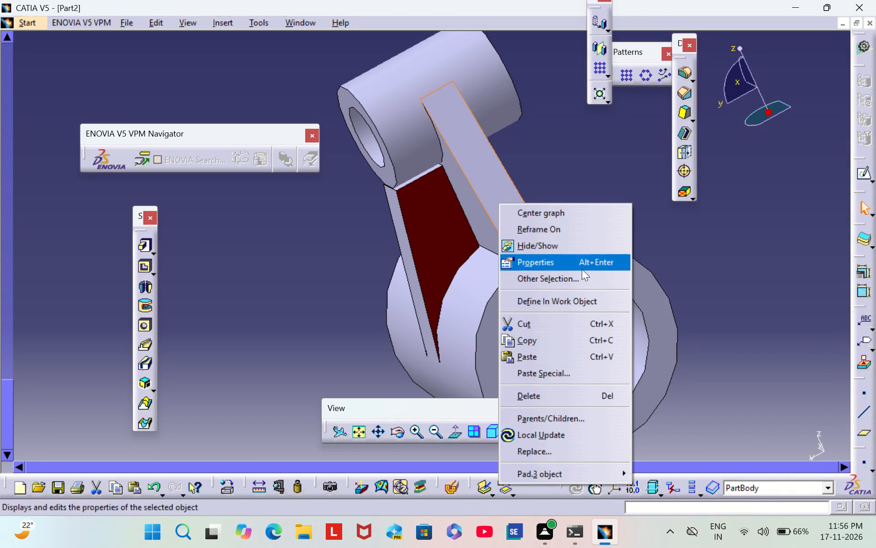
click(582, 271)
click(819, 258)
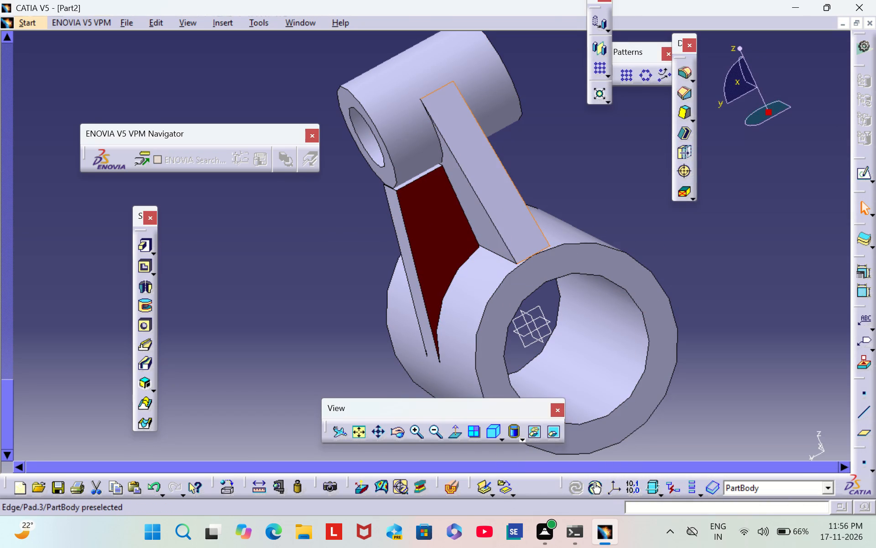
right_click(502, 201)
click(576, 263)
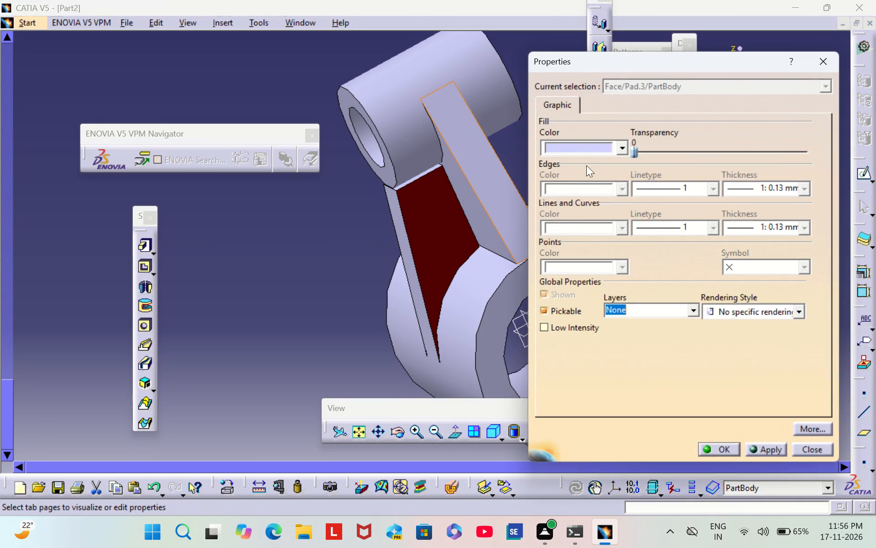
click(575, 145)
click(619, 358)
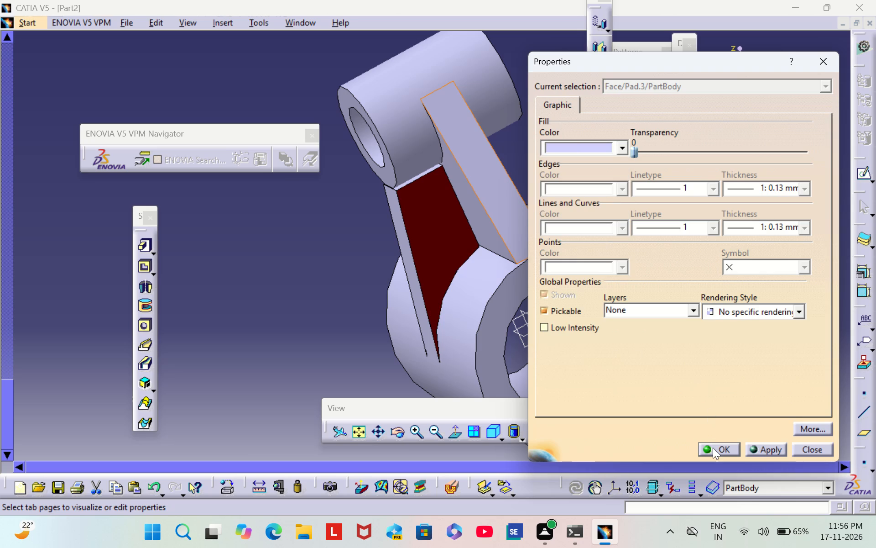
click(714, 445)
click(323, 285)
Colour the web's flat side face dark red on the other side of the rib.
scroll(323, 285, down, 1)
middle_drag(323, 285, 385, 271)
right_drag(323, 285, 385, 271)
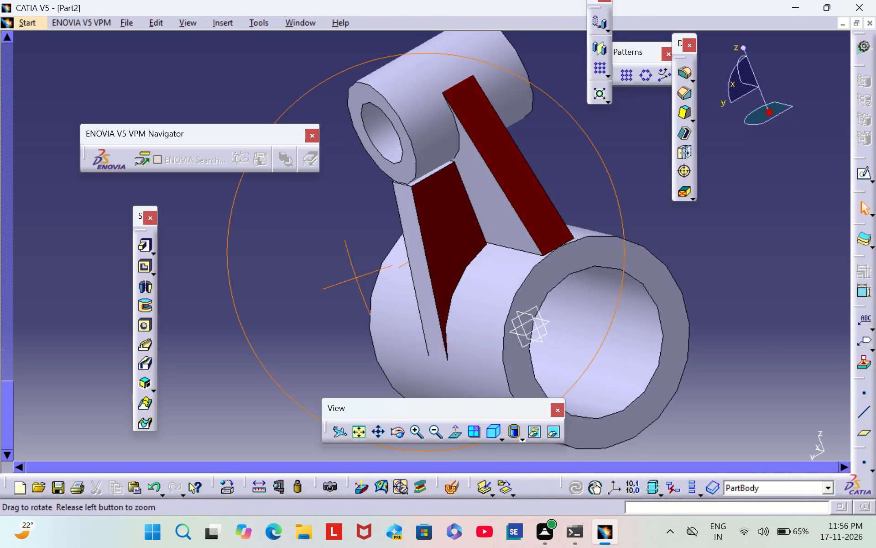
right_drag(385, 271, 668, 216)
middle_drag(385, 271, 668, 216)
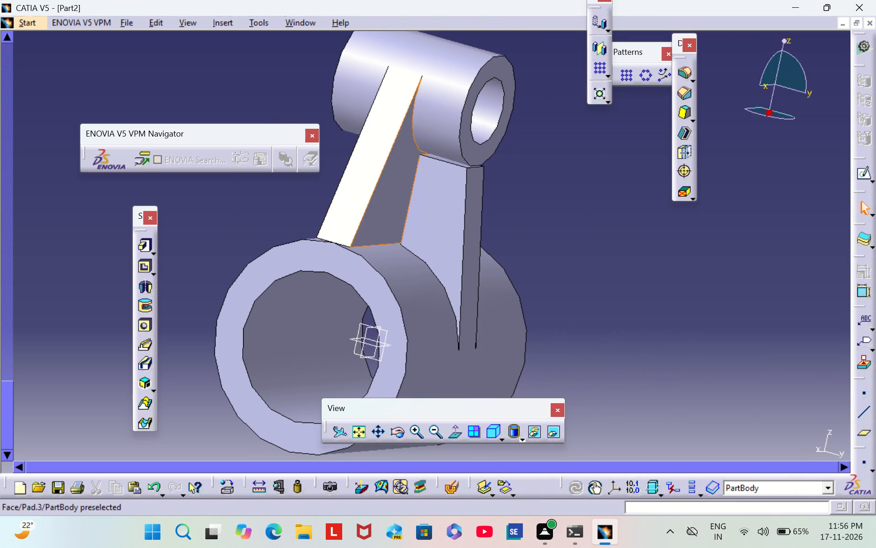
right_click(385, 196)
click(435, 249)
click(589, 149)
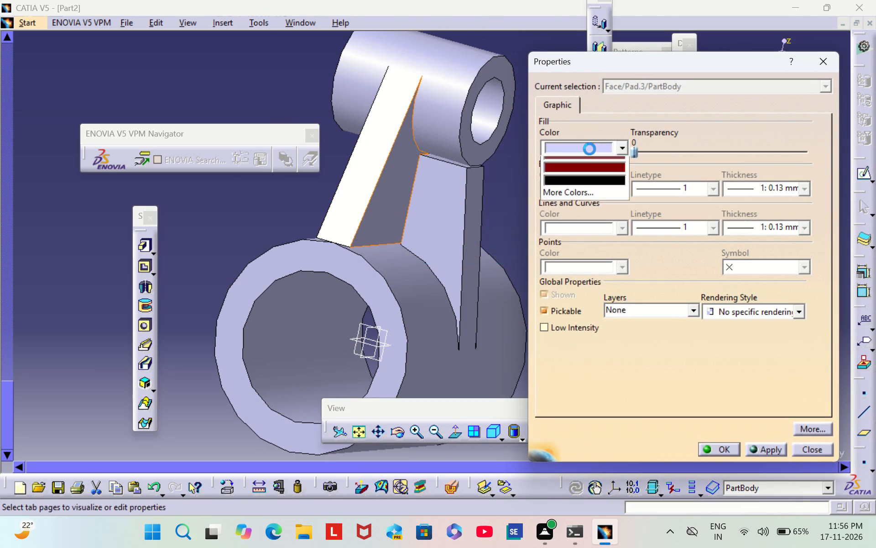
click(601, 354)
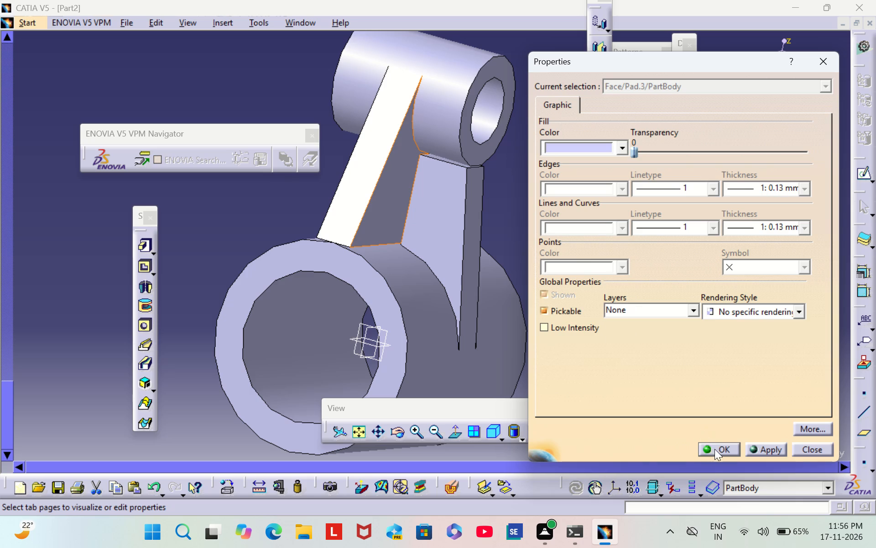
click(715, 447)
click(658, 253)
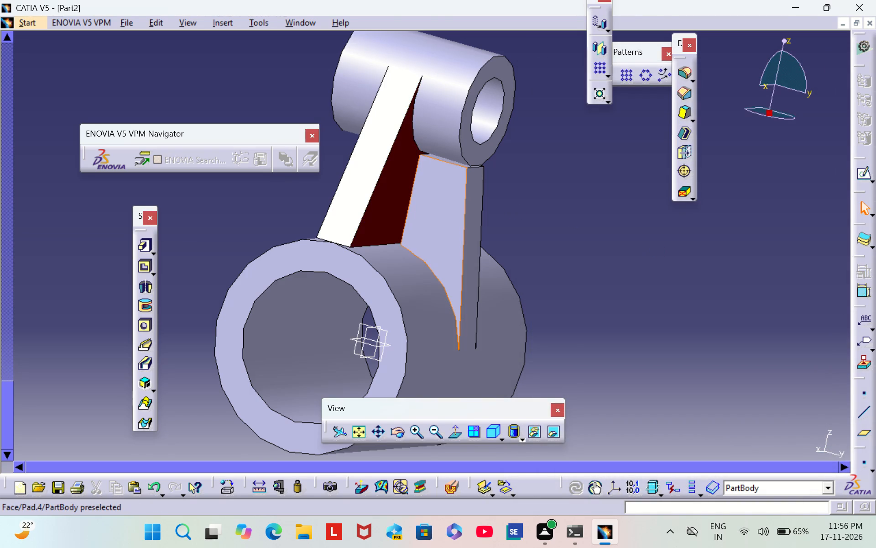
Colour the rib's opposite large flat side face dark red.
right_click(434, 206)
click(526, 267)
click(571, 149)
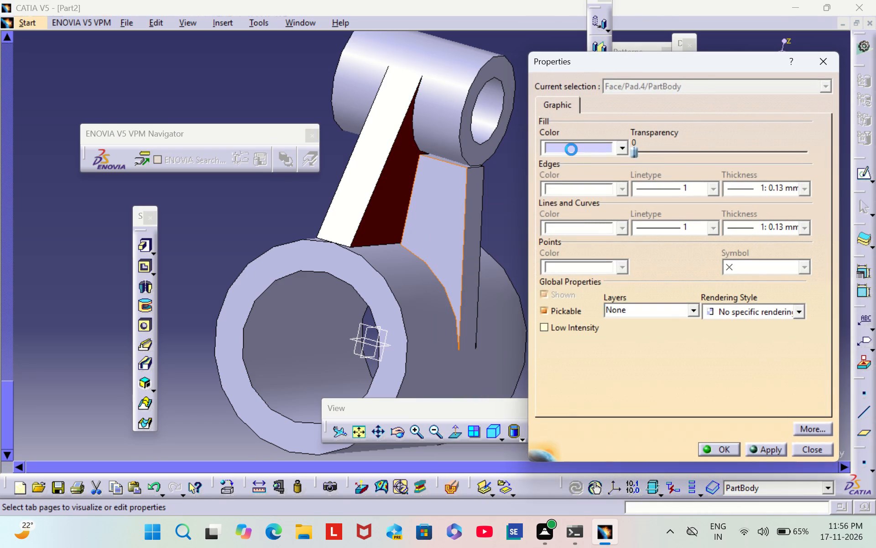
click(602, 356)
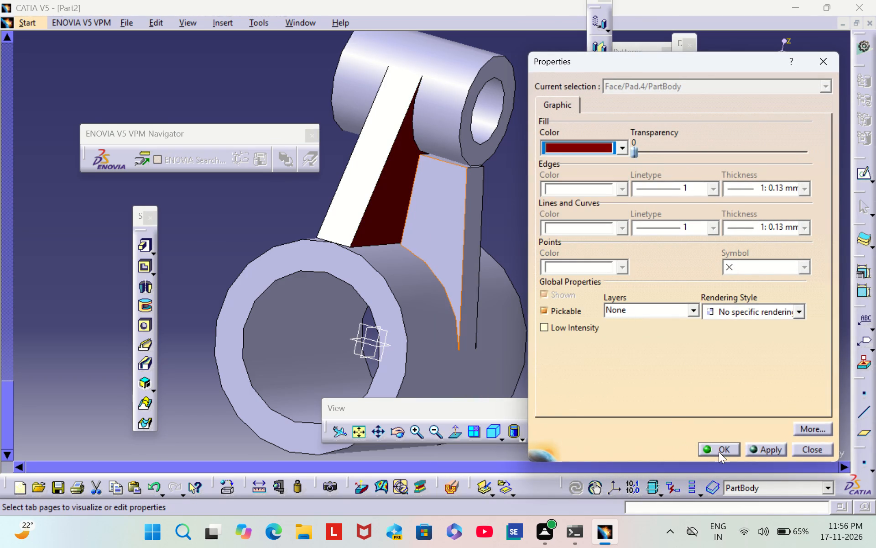
click(719, 449)
click(663, 314)
Colour the rib's narrow outer edge face dark red.
right_click(473, 221)
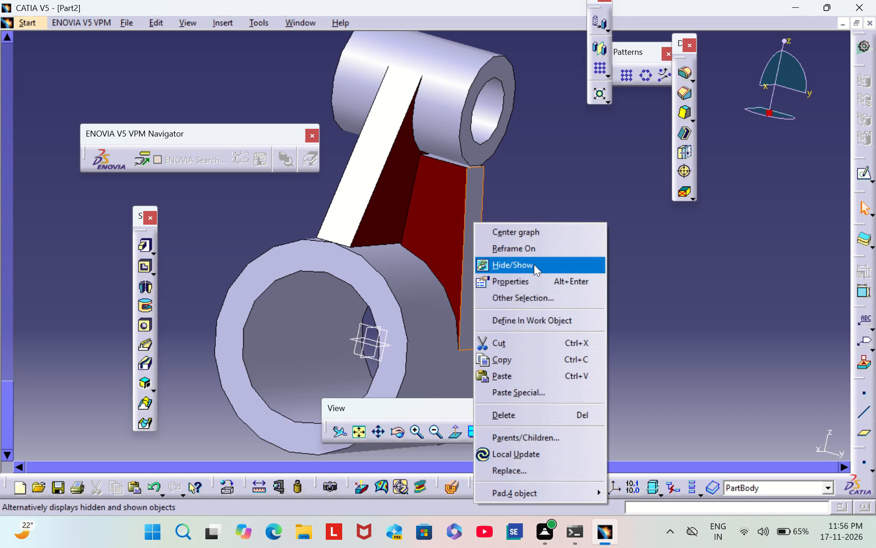
click(537, 290)
click(810, 254)
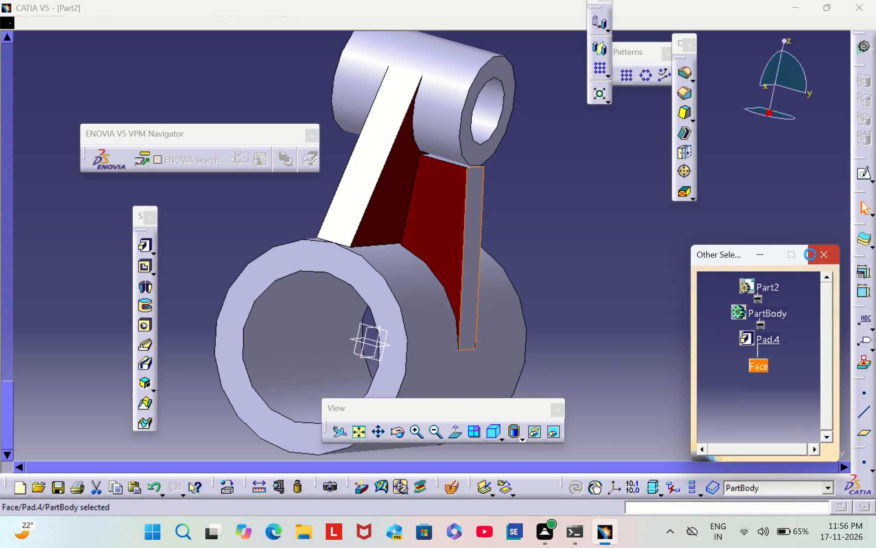
right_click(468, 233)
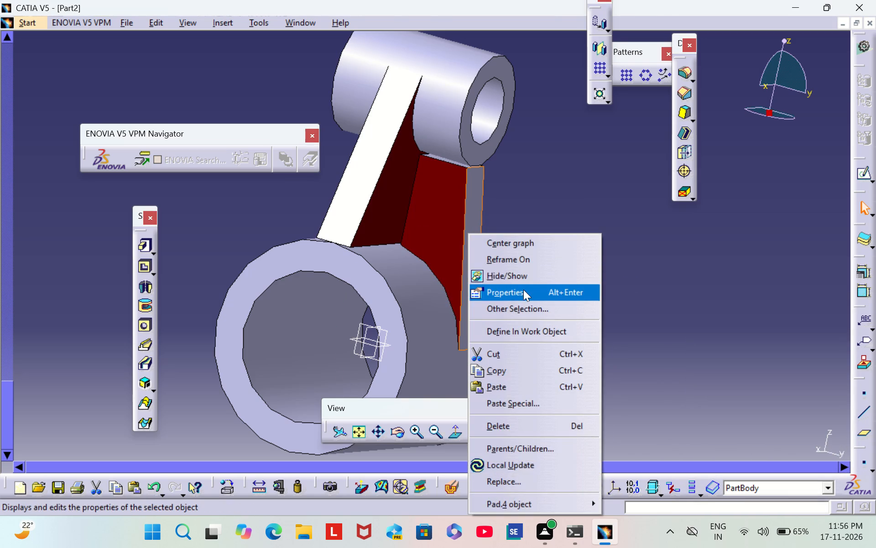
click(524, 290)
click(563, 150)
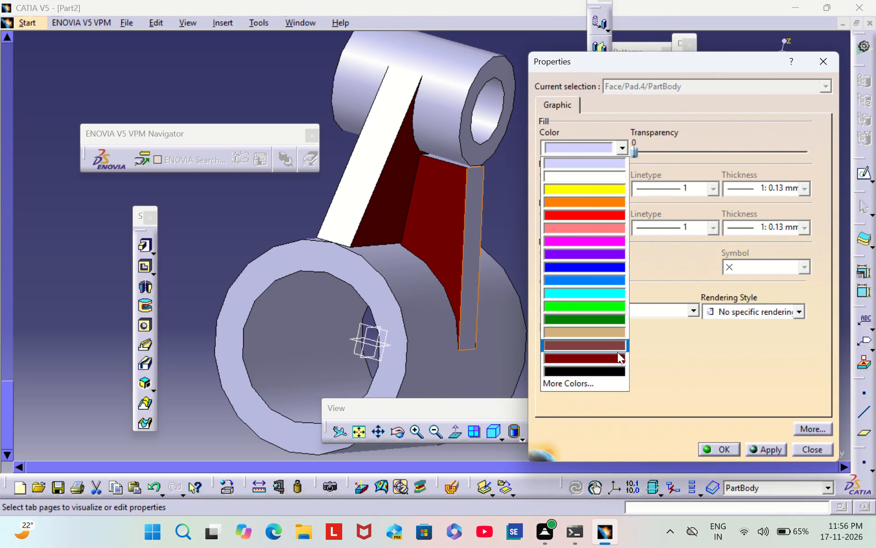
click(616, 357)
click(720, 447)
click(566, 199)
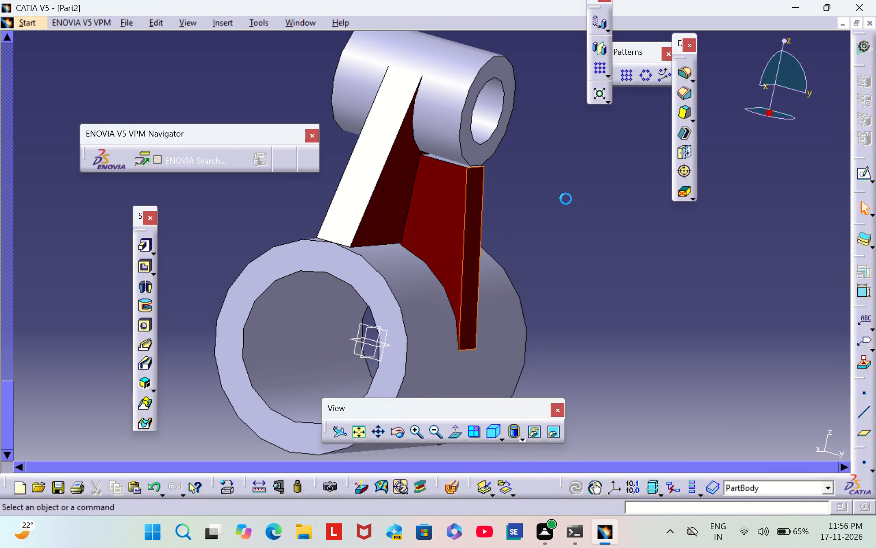
Colour the small tube's outer cylindrical face dark red.
right_click(437, 90)
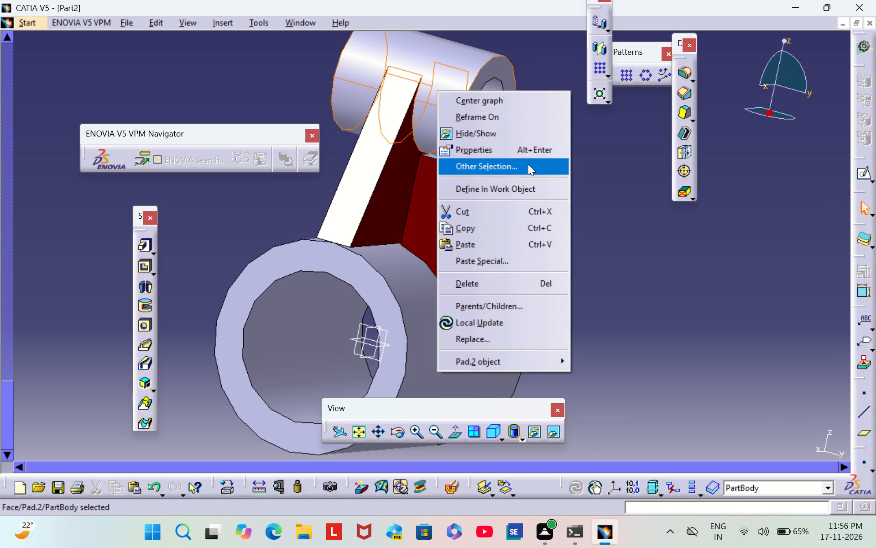
click(520, 151)
click(586, 145)
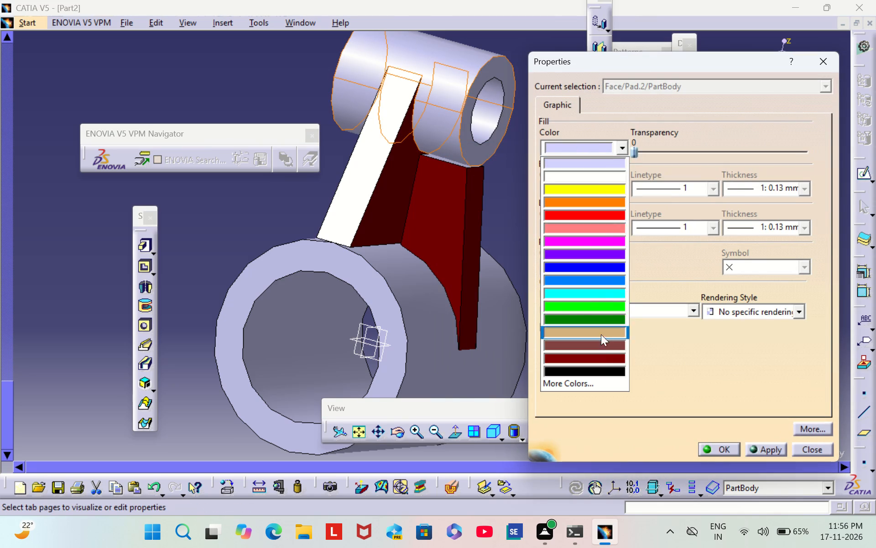
click(601, 355)
click(716, 445)
click(612, 256)
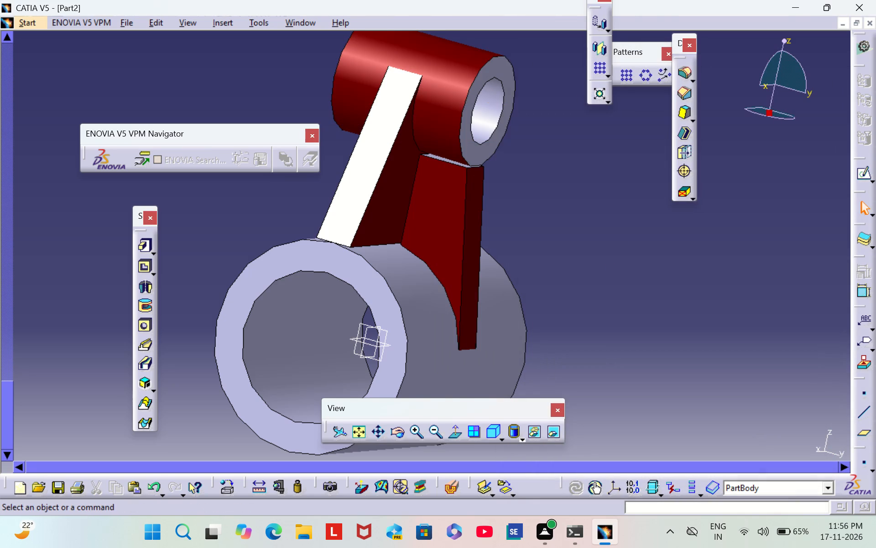
Colour the small tube's annular end face above the rib dark red.
right_click(491, 72)
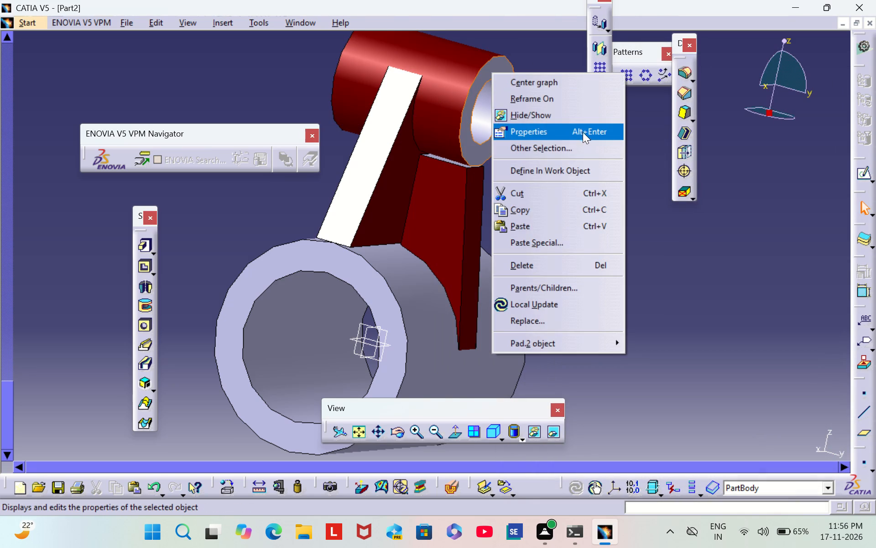
click(582, 131)
click(592, 143)
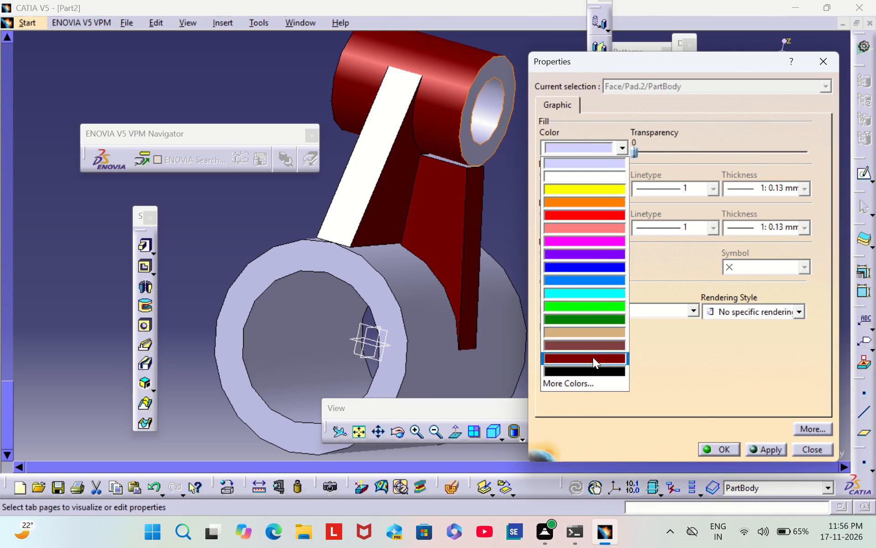
click(593, 357)
click(713, 444)
click(609, 212)
Colour the small tube's inner bore face tan.
middle_drag(607, 208, 605, 207)
scroll(607, 208, down, 1)
right_drag(606, 207, 605, 207)
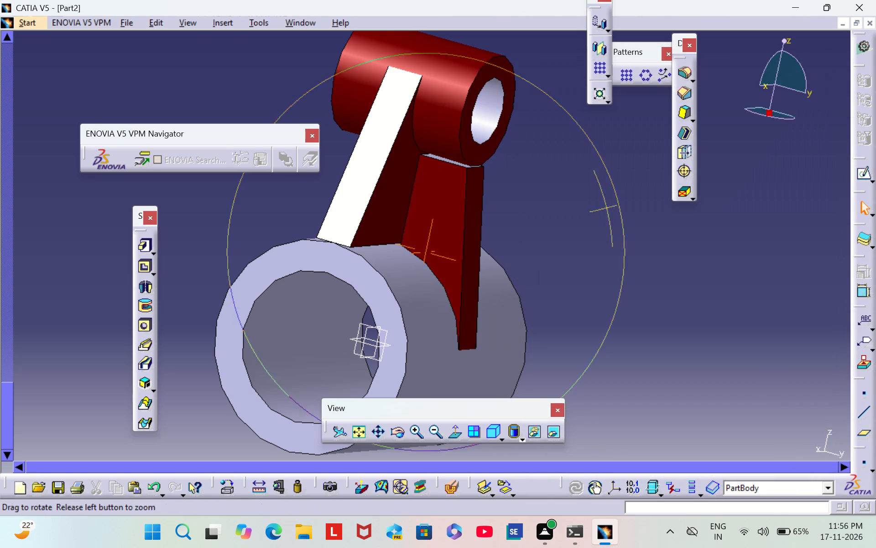
right_drag(605, 207, 474, 240)
middle_drag(605, 207, 474, 240)
right_click(461, 138)
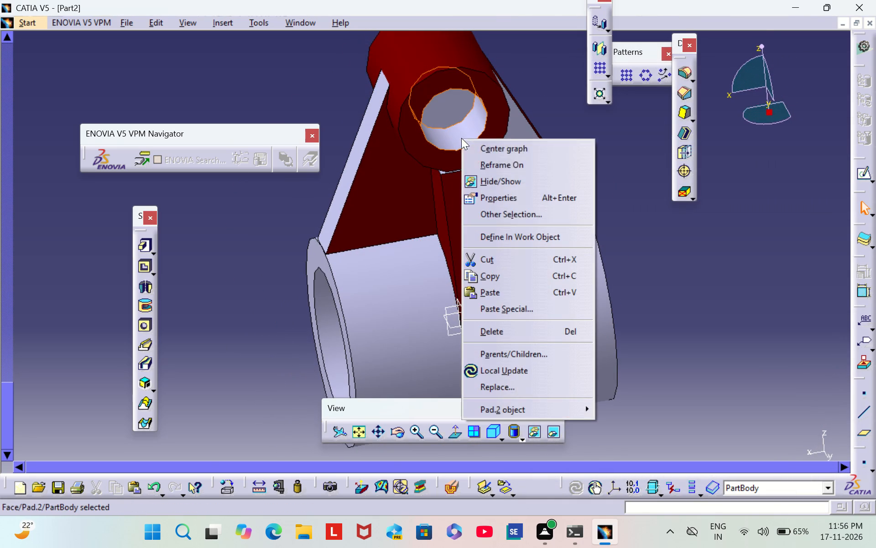
click(549, 201)
click(579, 151)
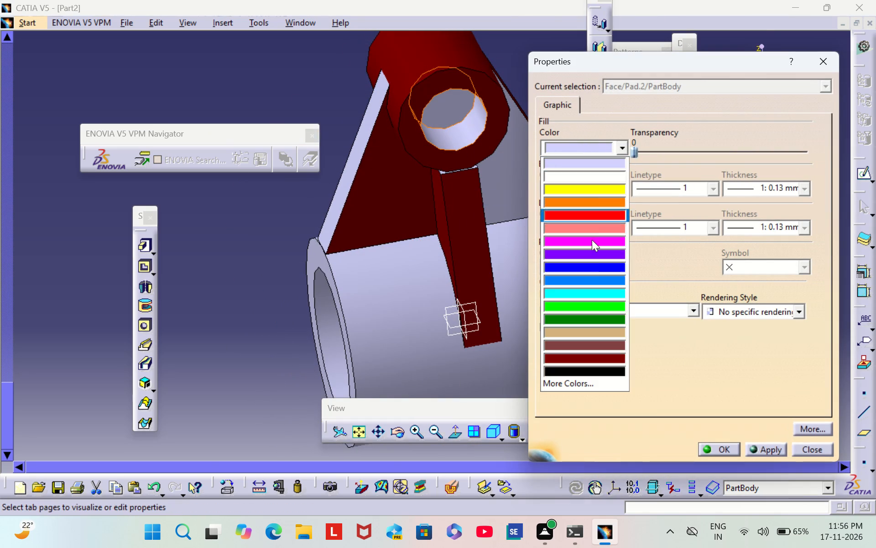
click(588, 333)
click(720, 446)
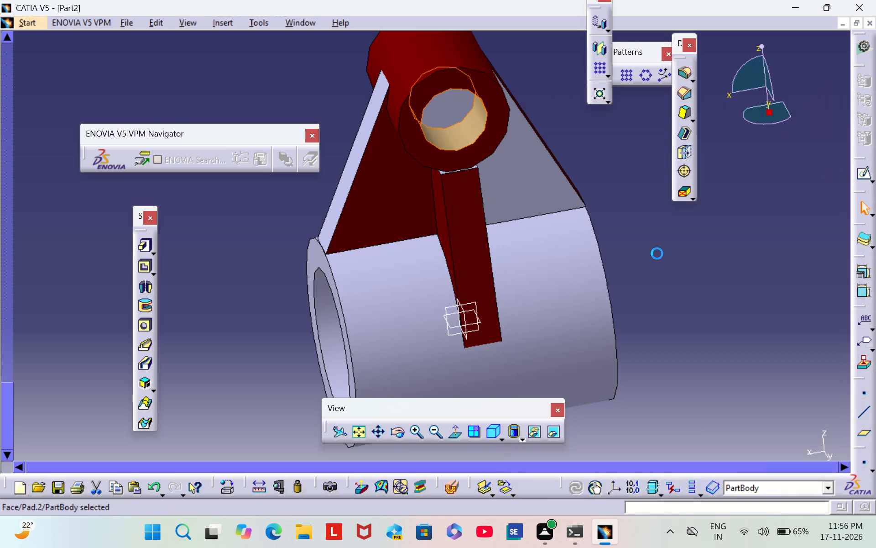
Colour the web's section of the small tube's bore tan, on the side reached through the rib end.
click(657, 253)
right_click(445, 112)
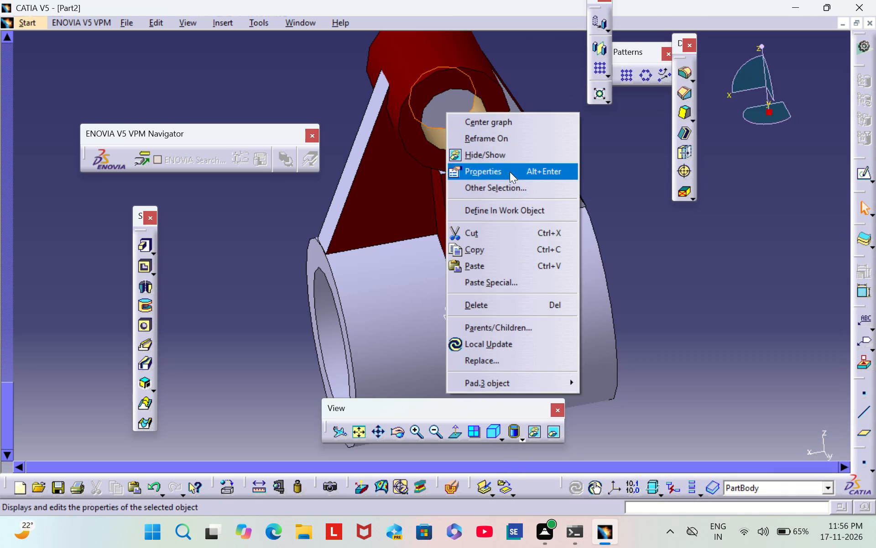
click(511, 175)
click(573, 149)
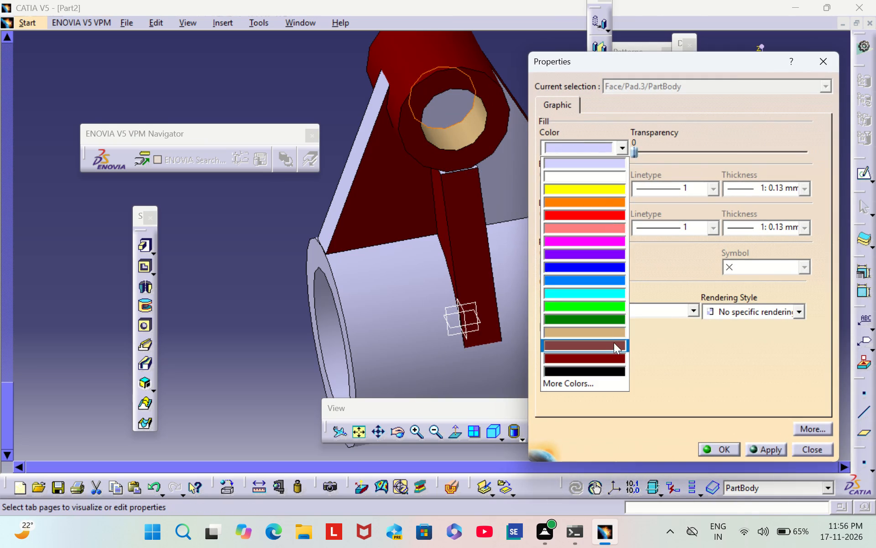
click(611, 331)
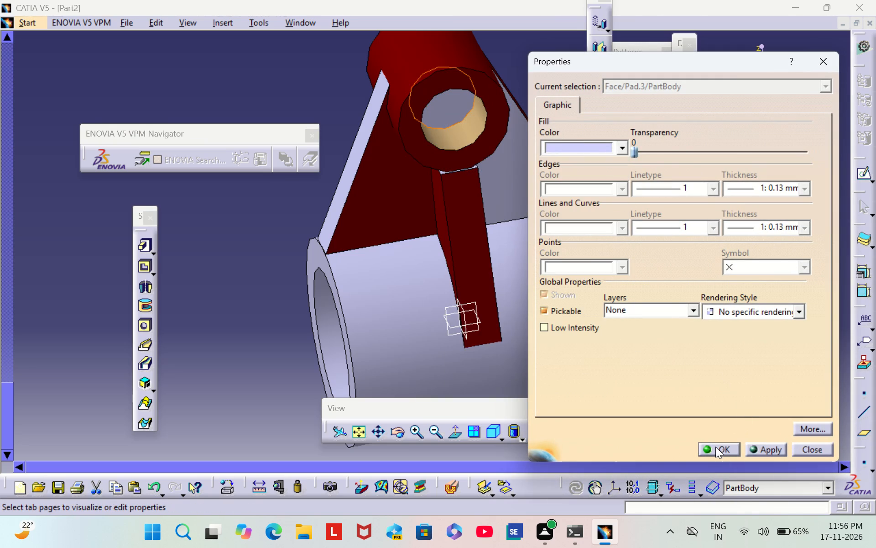
click(715, 444)
click(260, 219)
Colour the web's large flat face on the side opposite the rib dark red.
scroll(260, 219, down, 1)
middle_drag(260, 219, 572, 265)
right_drag(260, 219, 572, 265)
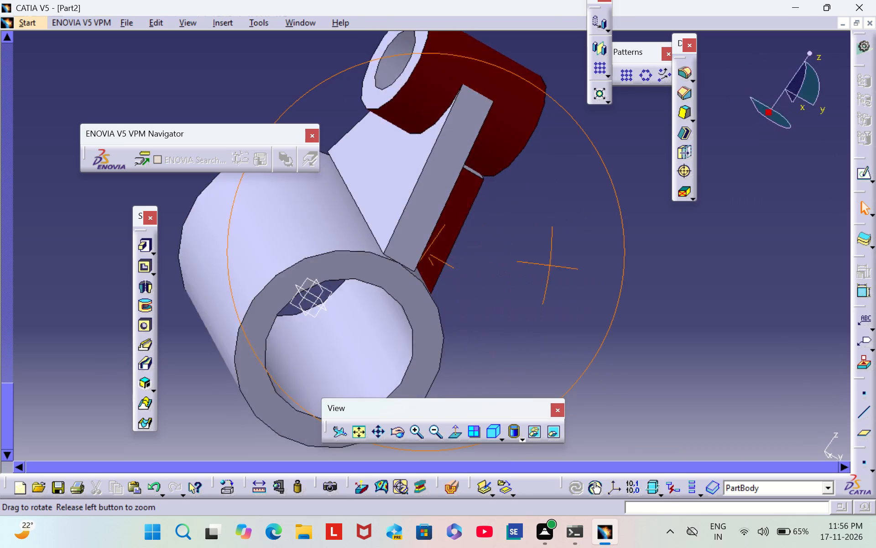
right_drag(572, 265, 625, 291)
middle_drag(572, 265, 625, 292)
scroll(606, 211, down, 1)
right_drag(606, 211, 537, 275)
scroll(555, 198, down, 1)
middle_drag(555, 197, 555, 198)
right_drag(555, 197, 471, 272)
middle_drag(555, 198, 470, 273)
right_click(403, 236)
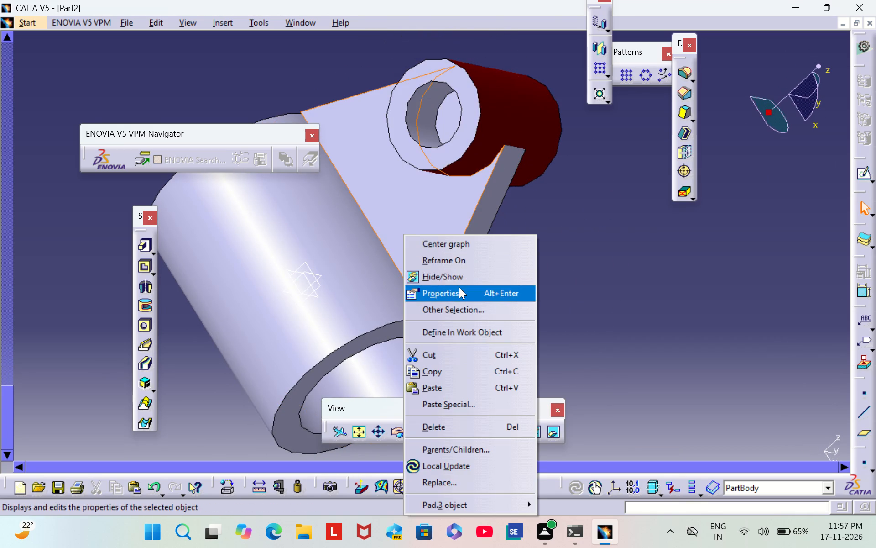
click(459, 287)
click(592, 151)
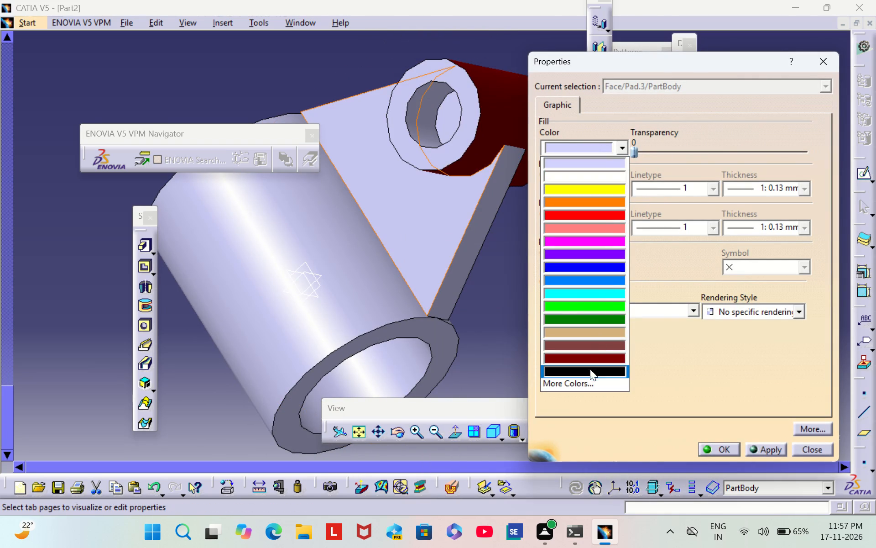
click(588, 357)
click(719, 446)
click(637, 261)
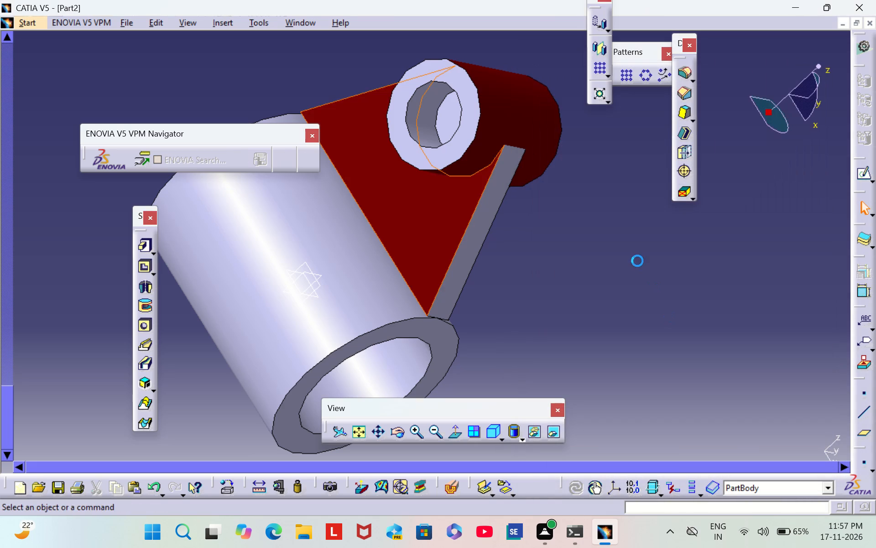
Colour the small tube's annular end face on the side opposite the rib dark red.
right_click(462, 144)
click(530, 203)
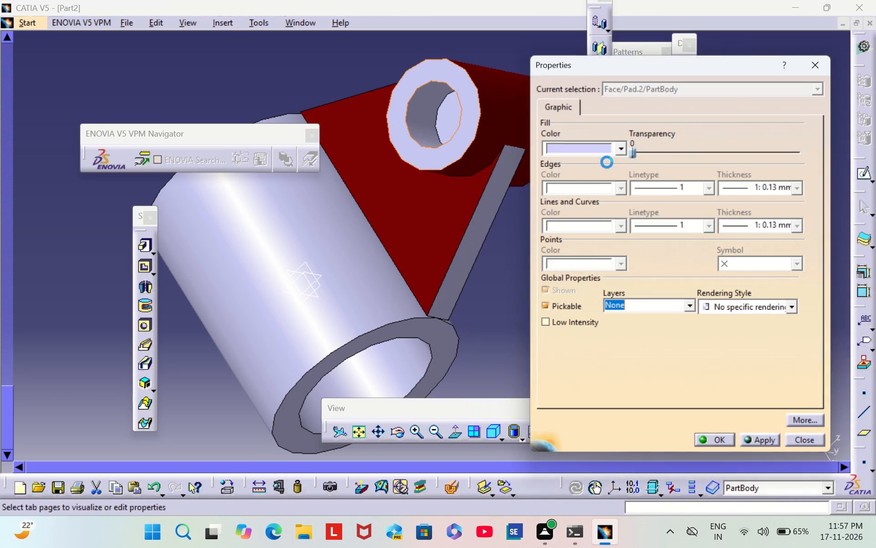
click(604, 142)
click(594, 361)
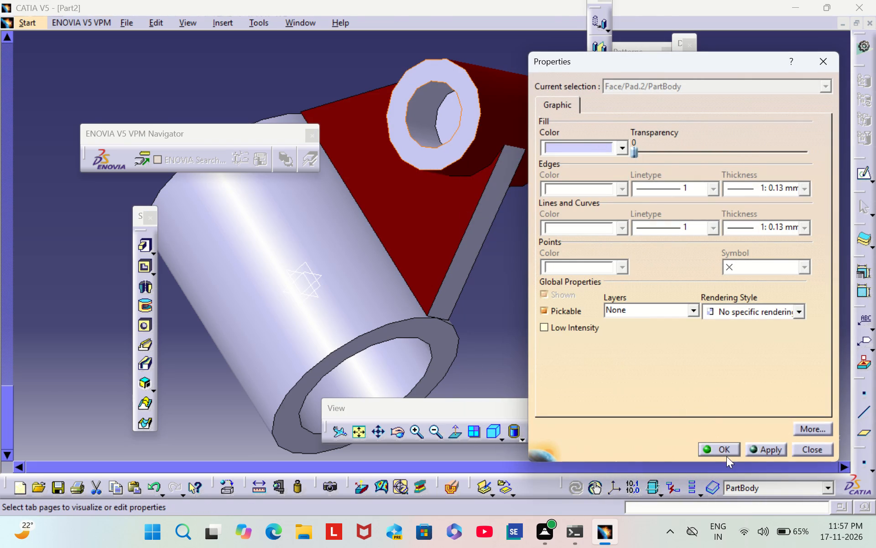
click(722, 445)
click(632, 290)
Colour the uncoloured tube section of the small bore, seen from the end opposite the rib, tan.
right_click(422, 120)
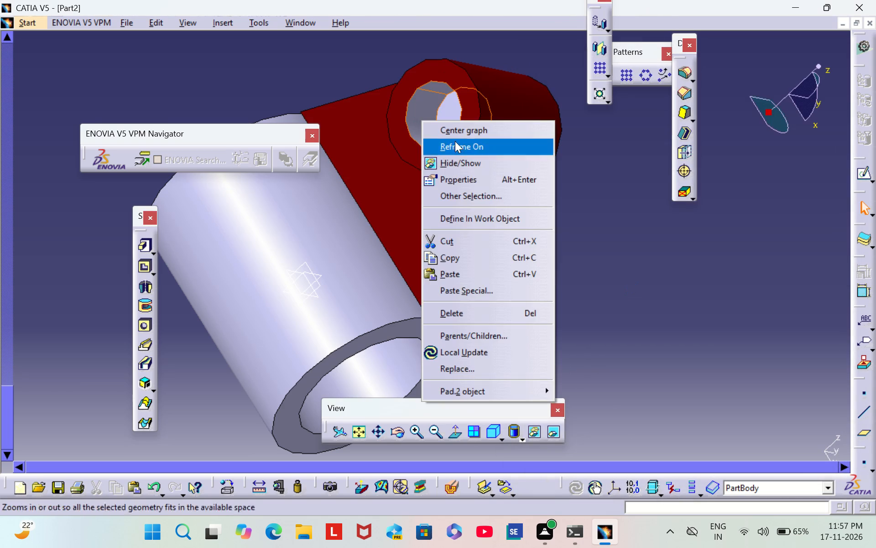
click(476, 176)
click(560, 141)
click(602, 327)
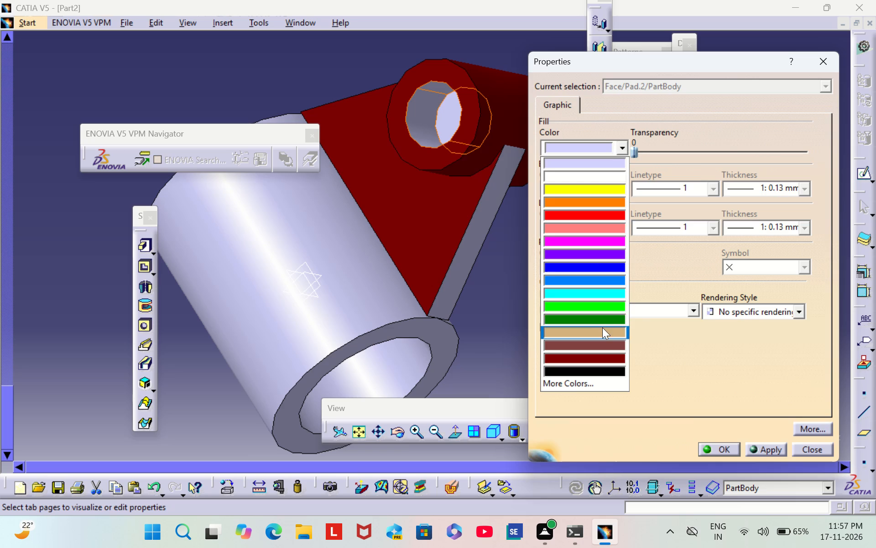
click(716, 446)
click(594, 294)
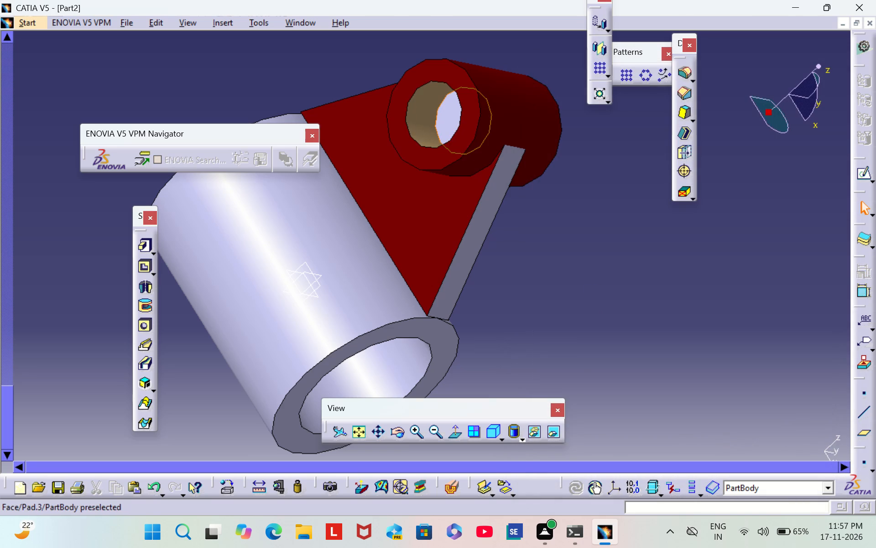
Colour the remaining web section inside the small tube's bore tan.
right_click(441, 117)
click(532, 184)
click(601, 148)
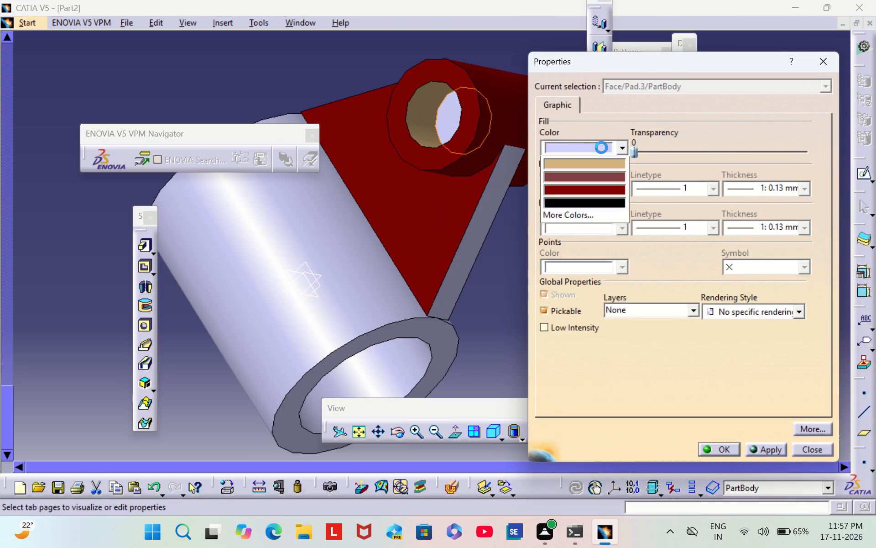
click(610, 335)
click(713, 451)
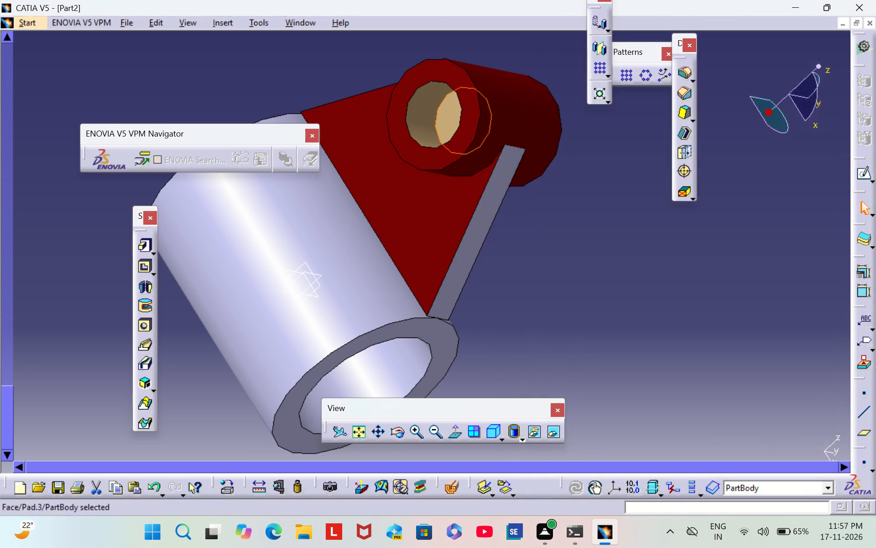
click(600, 260)
Colour the web's uncoloured narrow slanted edge face between the two tubes dark red.
right_click(494, 203)
click(544, 261)
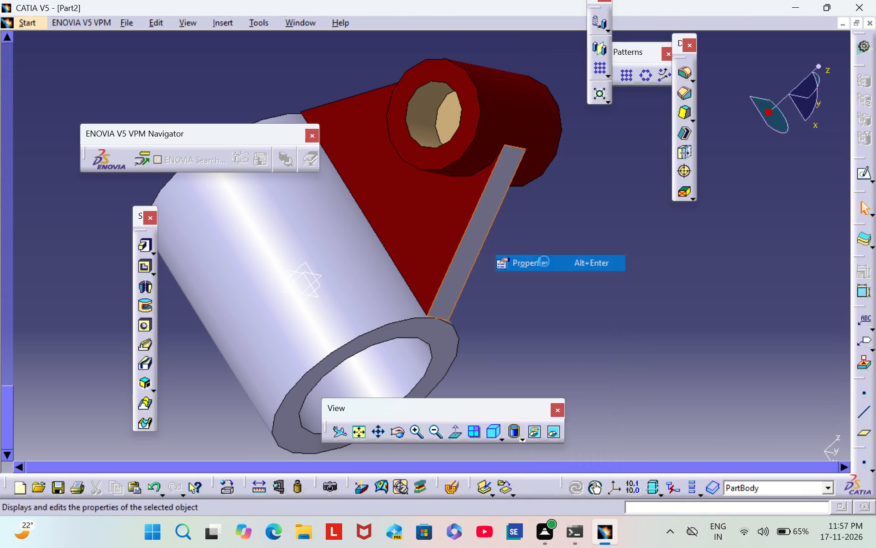
click(578, 150)
click(616, 360)
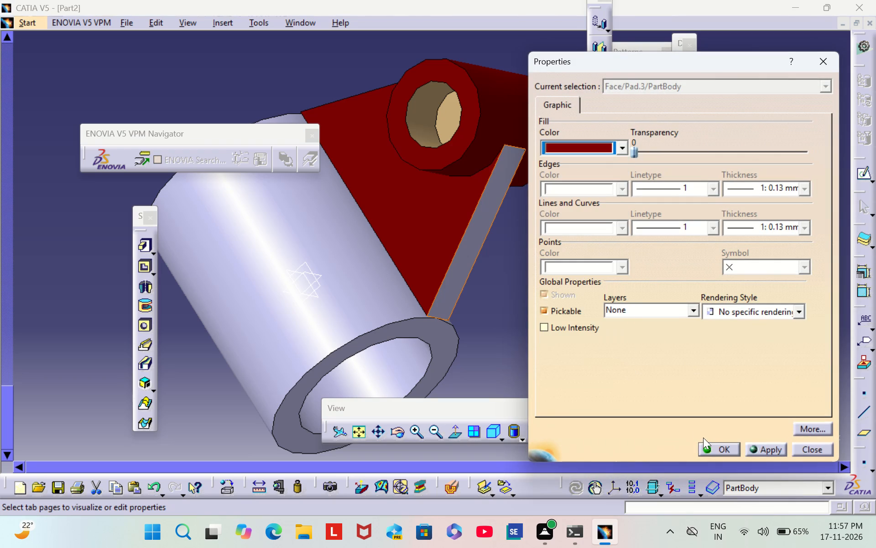
click(713, 447)
click(625, 284)
Colour the large tube's outer cylindrical face dark red.
scroll(612, 264, down, 1)
middle_drag(612, 263, 345, 169)
right_drag(611, 262, 345, 169)
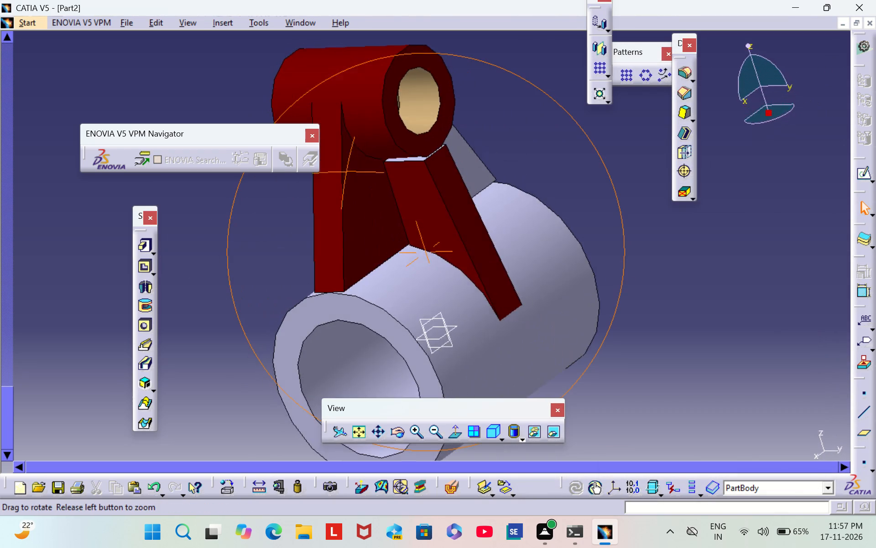
right_drag(345, 169, 415, 145)
middle_drag(345, 169, 416, 144)
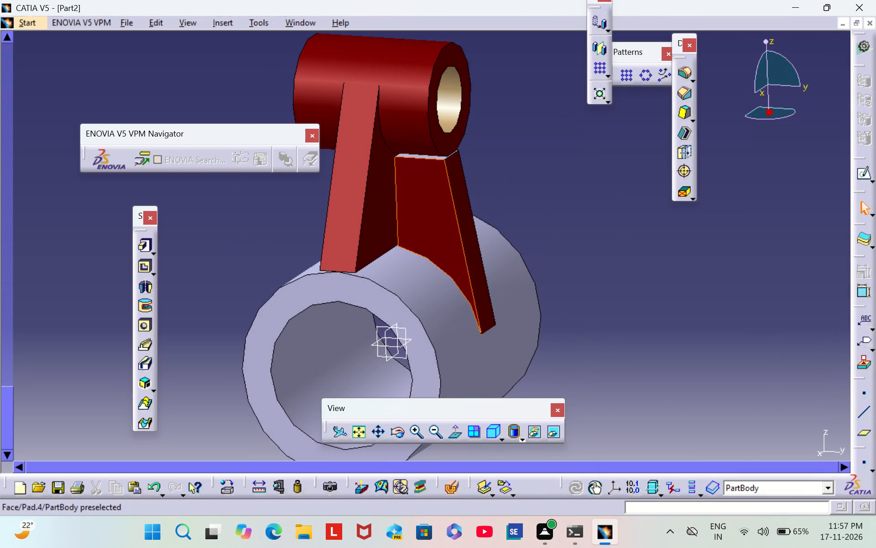
right_click(417, 305)
click(486, 87)
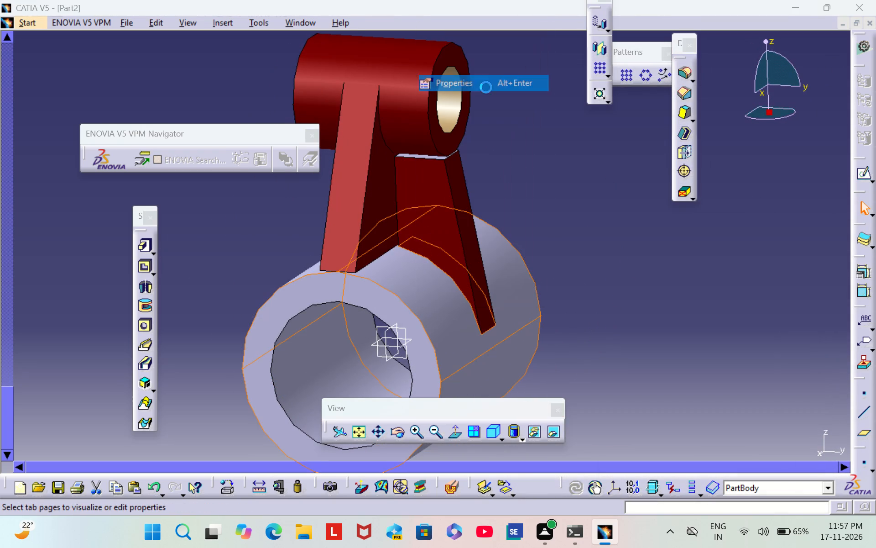
click(563, 147)
click(600, 353)
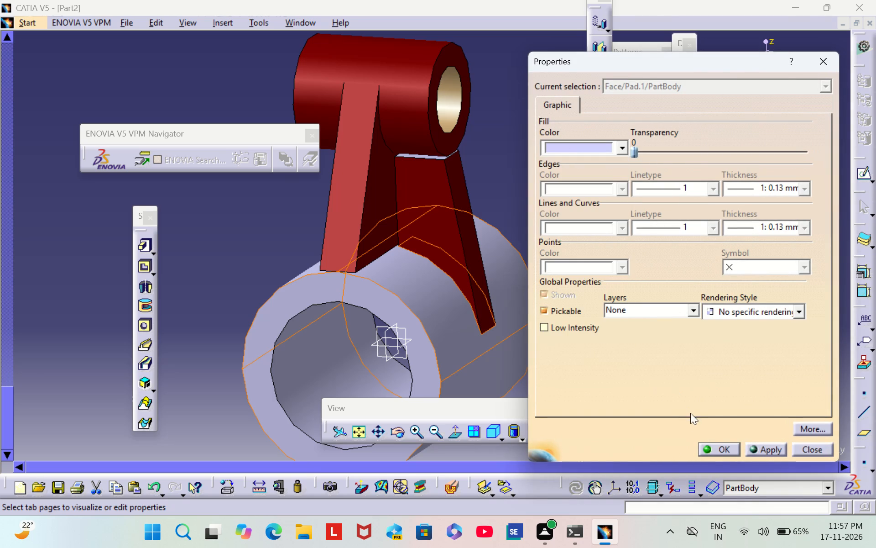
click(710, 446)
click(636, 350)
Colour the large tube's front-facing annular end face dark red.
scroll(619, 351, down, 1)
middle_drag(619, 348, 635, 246)
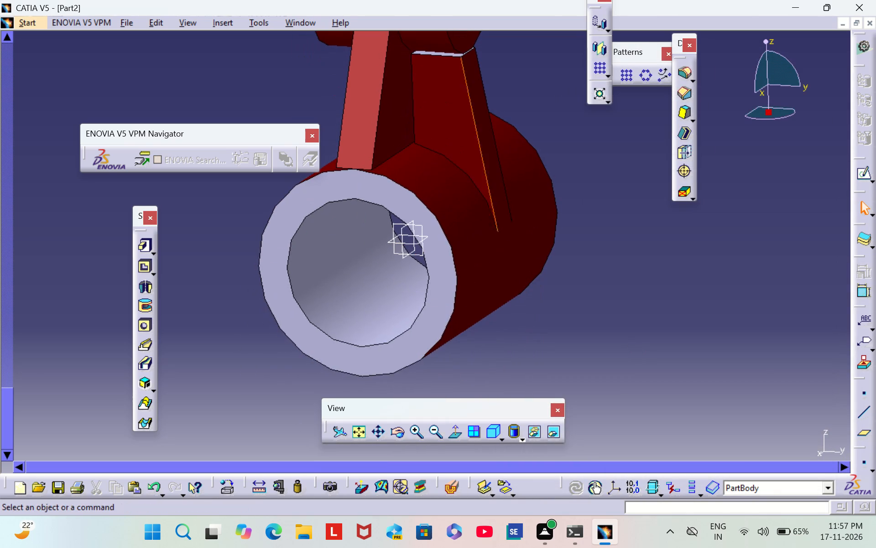
right_click(336, 193)
click(403, 249)
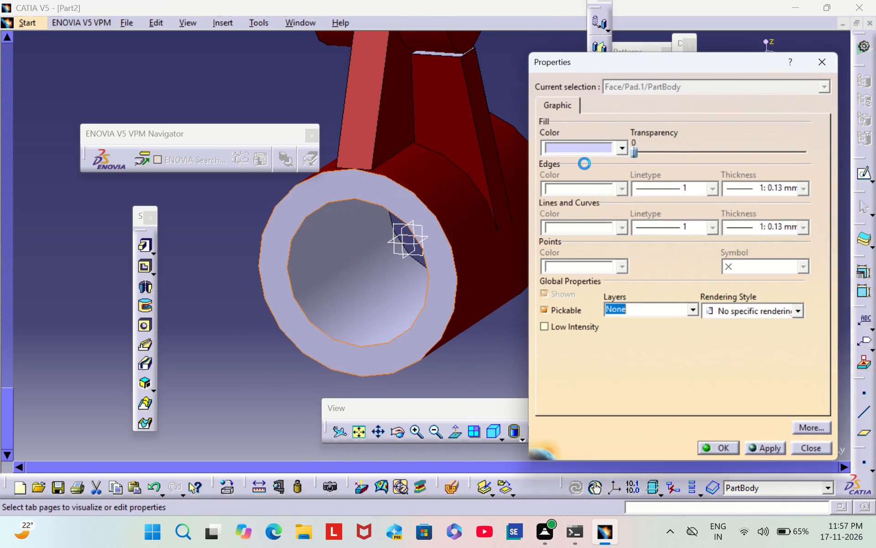
click(584, 145)
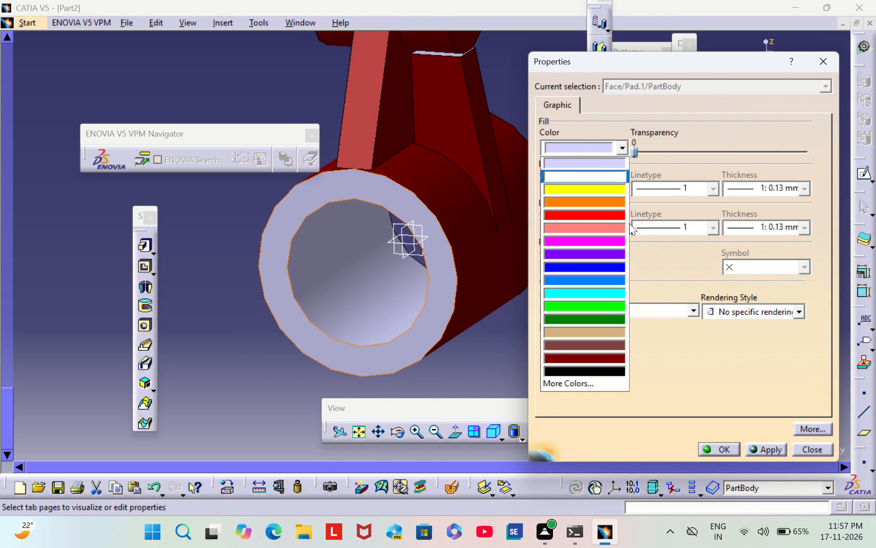
click(608, 361)
click(714, 443)
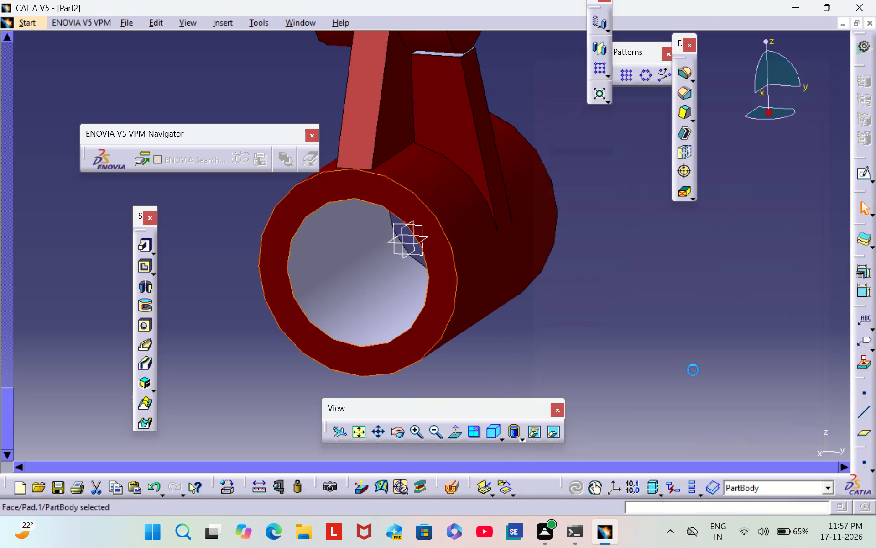
click(680, 347)
Colour the web's remaining flat face beside the rib dark red.
scroll(610, 223, down, 1)
middle_drag(610, 222, 293, 259)
right_drag(609, 222, 293, 258)
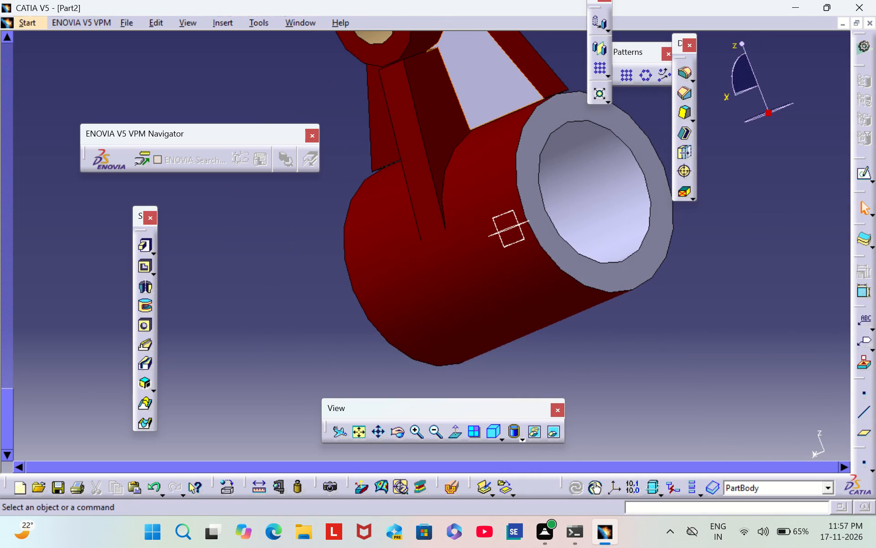
right_click(481, 84)
click(556, 140)
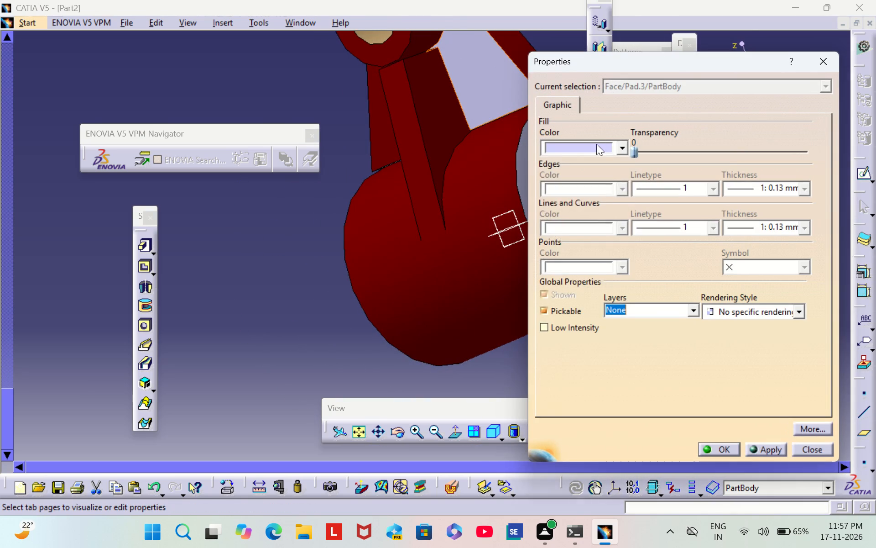
click(594, 144)
click(599, 359)
click(714, 443)
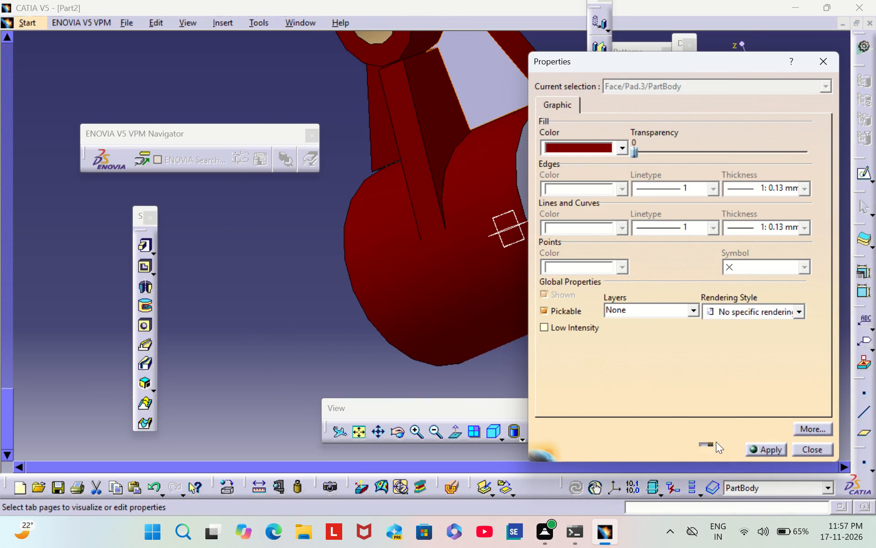
click(690, 356)
click(716, 445)
click(696, 343)
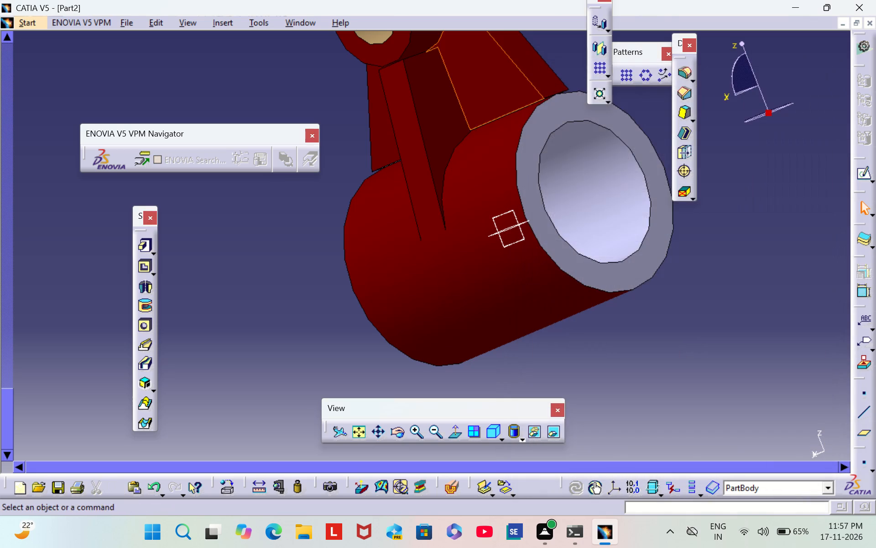
Colour the large tube's other annular end face dark red.
right_click(545, 120)
click(609, 181)
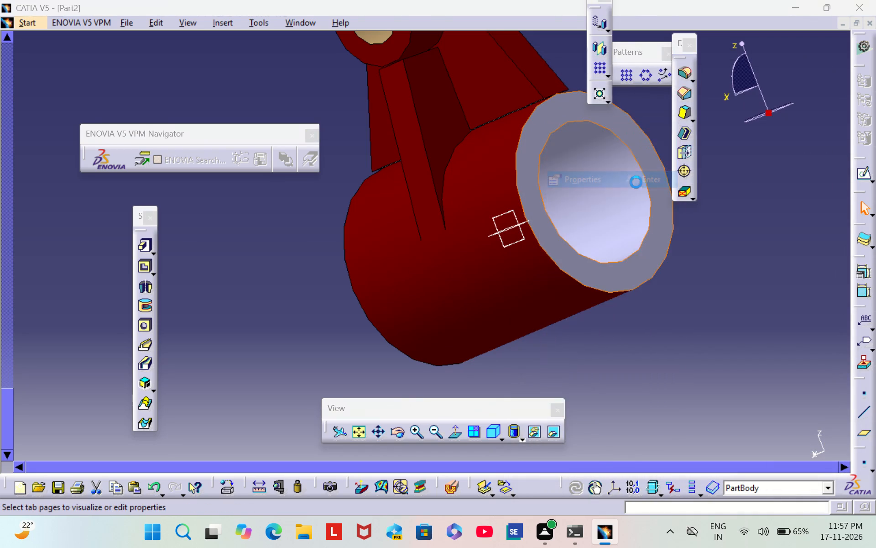
click(599, 147)
click(611, 355)
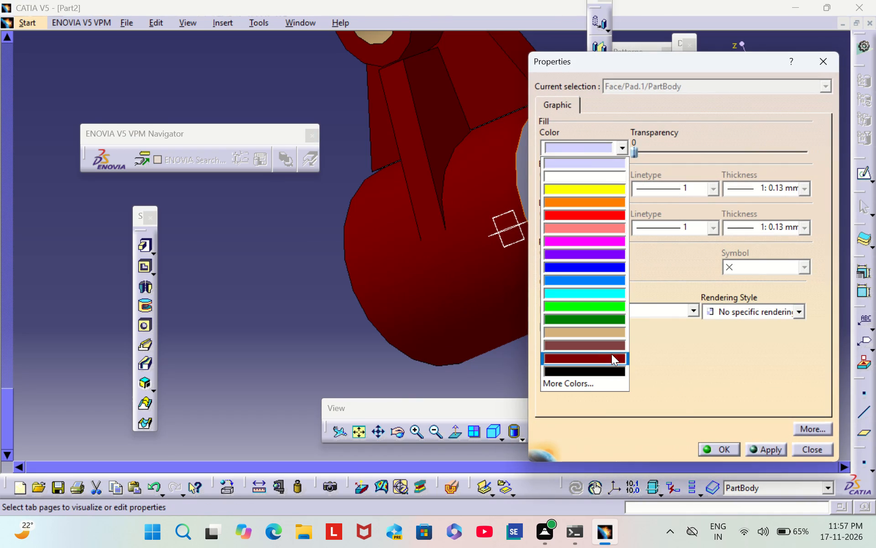
click(707, 446)
click(717, 331)
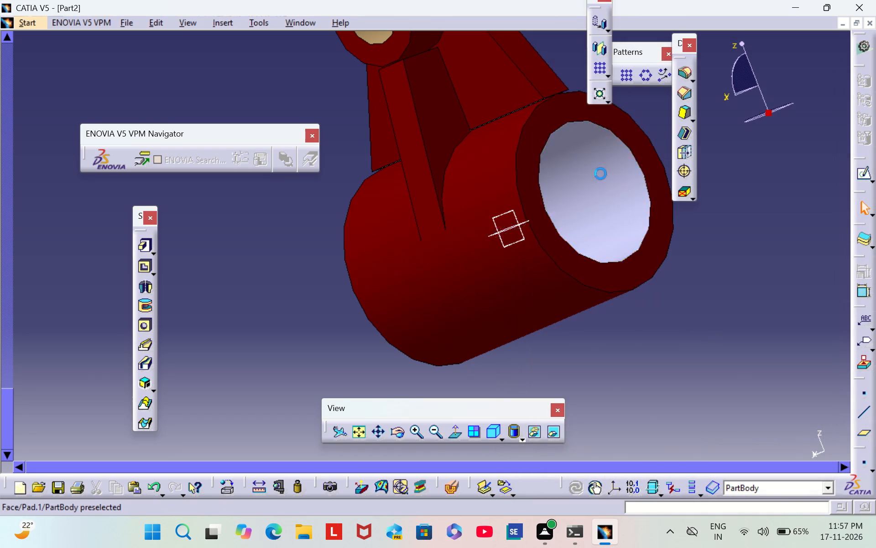
Colour the large tube's inner bore face tan.
right_click(600, 174)
click(662, 234)
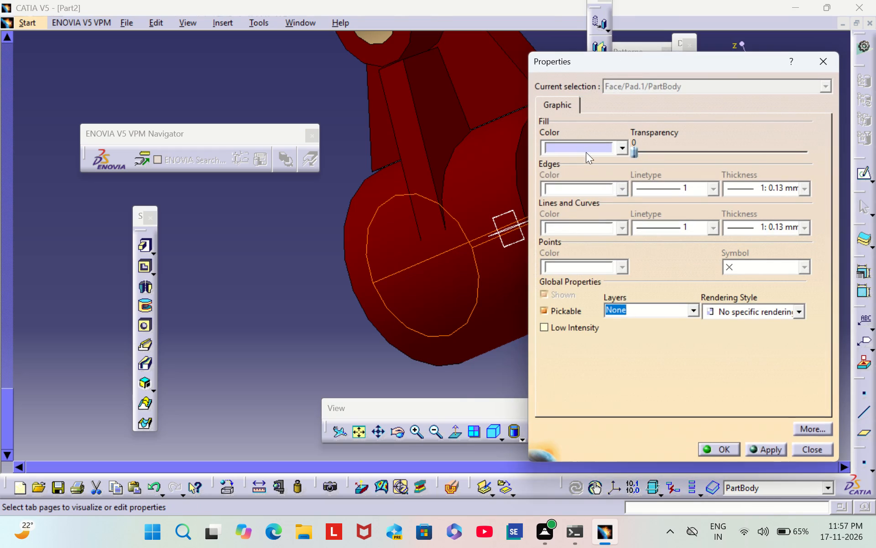
click(585, 151)
click(612, 331)
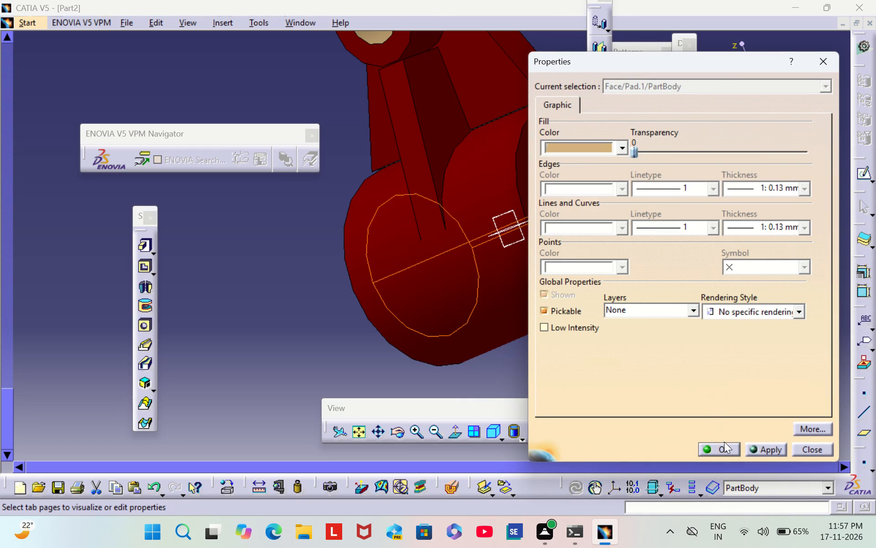
click(724, 442)
click(709, 336)
Colour the rib's small exposed top end face beneath the small tube dark red.
scroll(361, 180, down, 2)
middle_drag(361, 180, 356, 243)
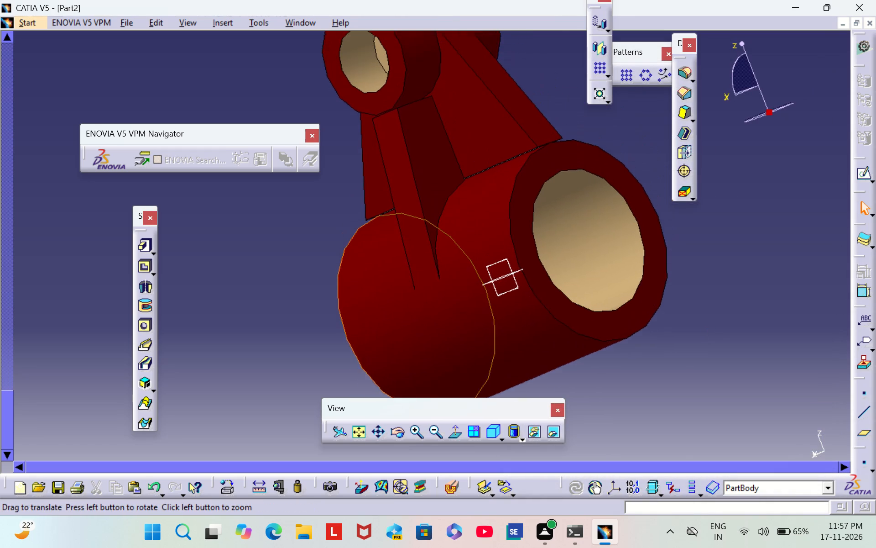
middle_drag(356, 243, 356, 246)
middle_click(356, 246)
middle_drag(349, 172, 362, 287)
scroll(349, 172, down, 1)
right_drag(349, 174, 362, 287)
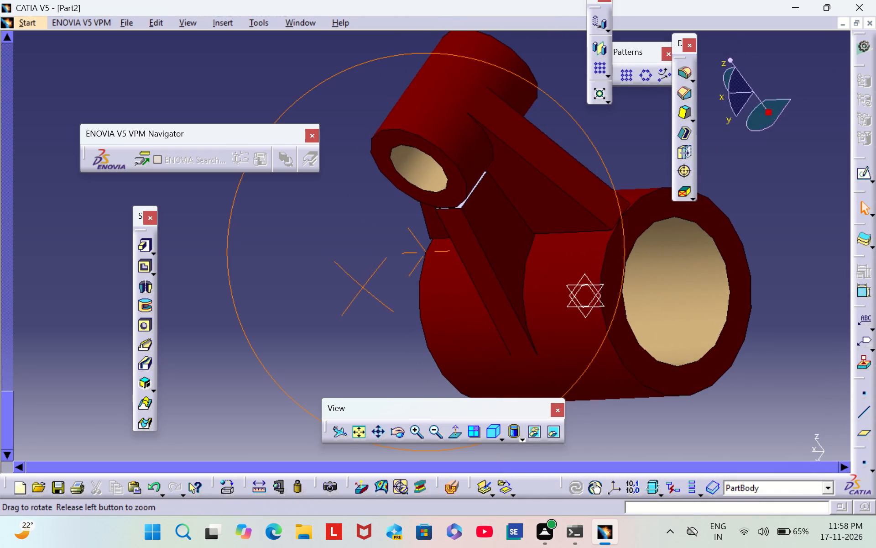
right_drag(362, 287, 404, 252)
middle_drag(362, 287, 404, 251)
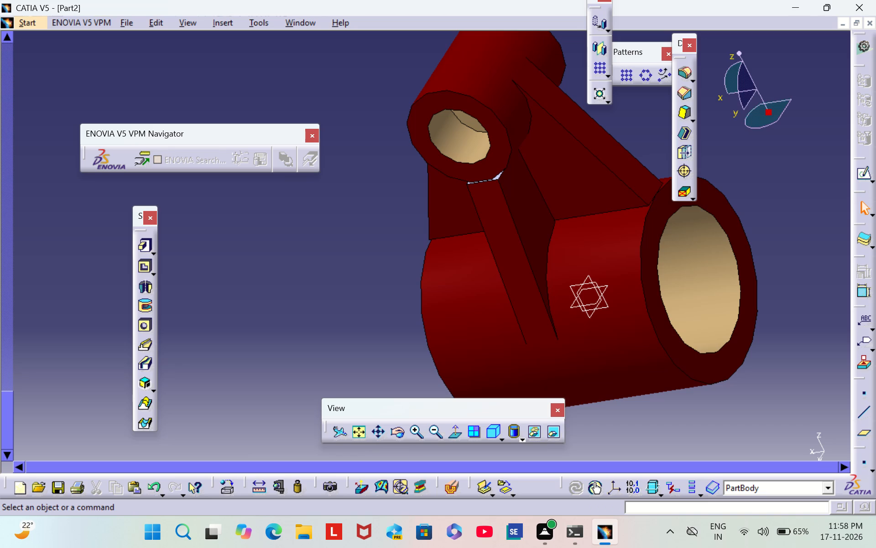
click(412, 436)
triple_click(412, 433)
triple_click(412, 432)
click(412, 431)
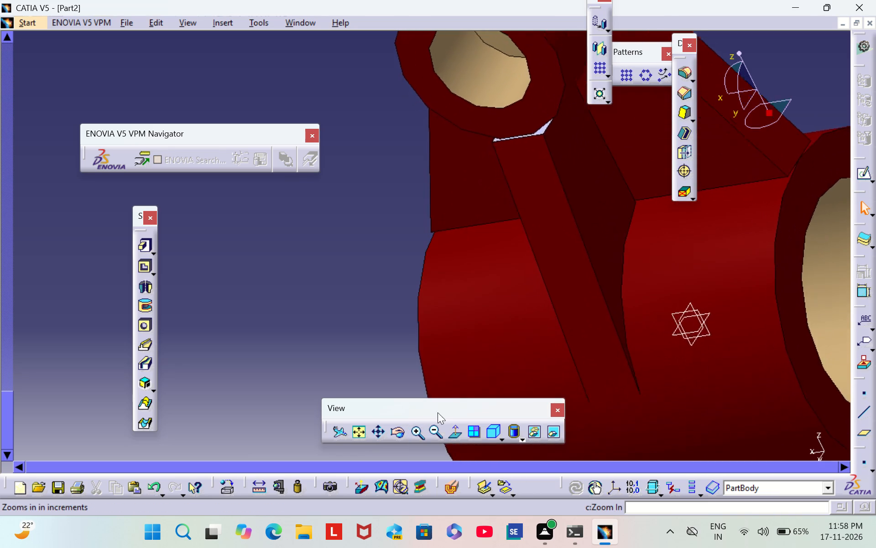
middle_drag(648, 219, 555, 328)
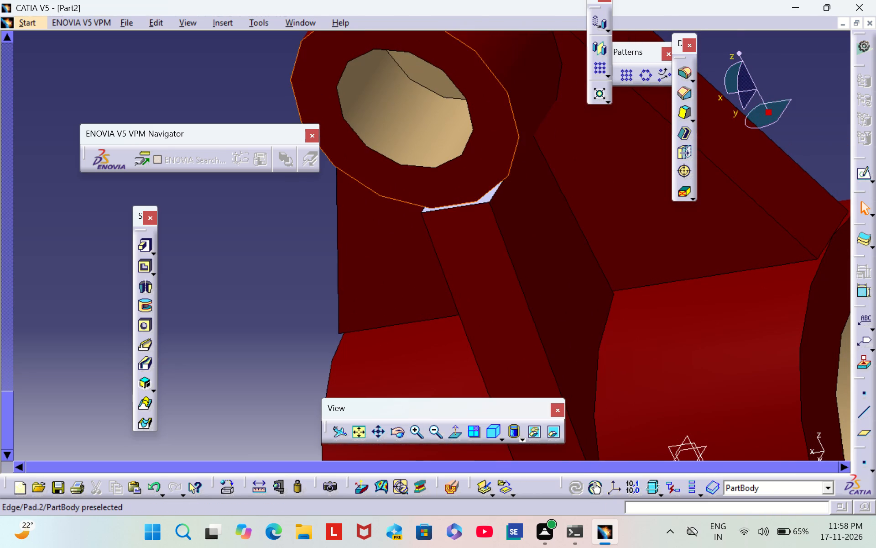
double_click(413, 433)
triple_click(413, 430)
double_click(414, 429)
middle_drag(569, 249, 569, 250)
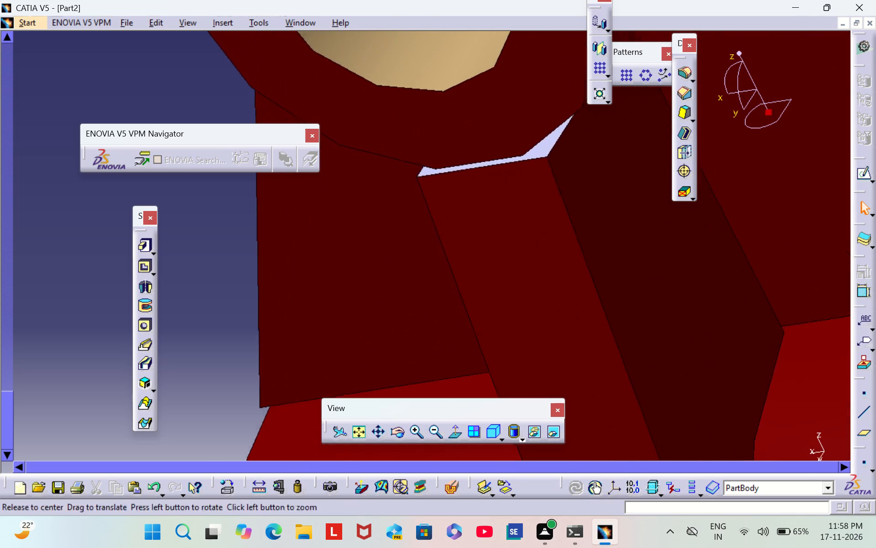
middle_drag(569, 250, 533, 348)
right_click(508, 241)
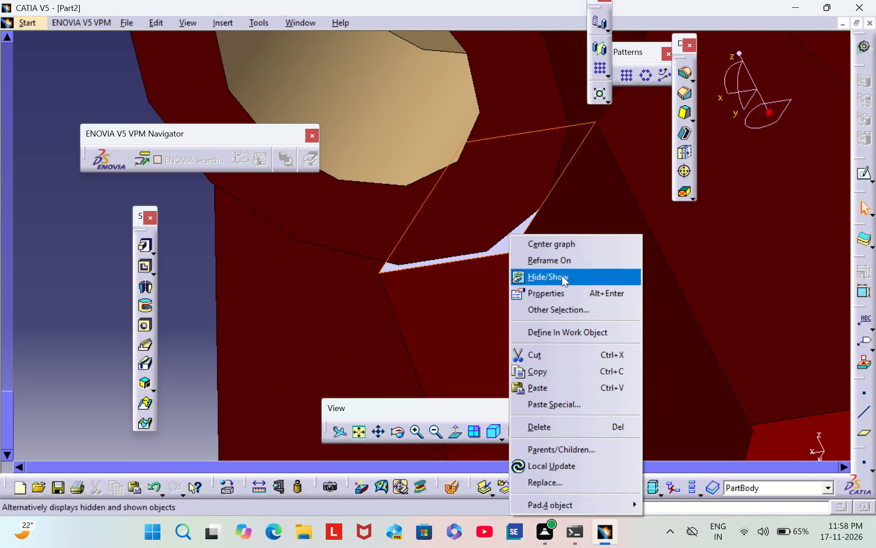
click(562, 295)
click(576, 148)
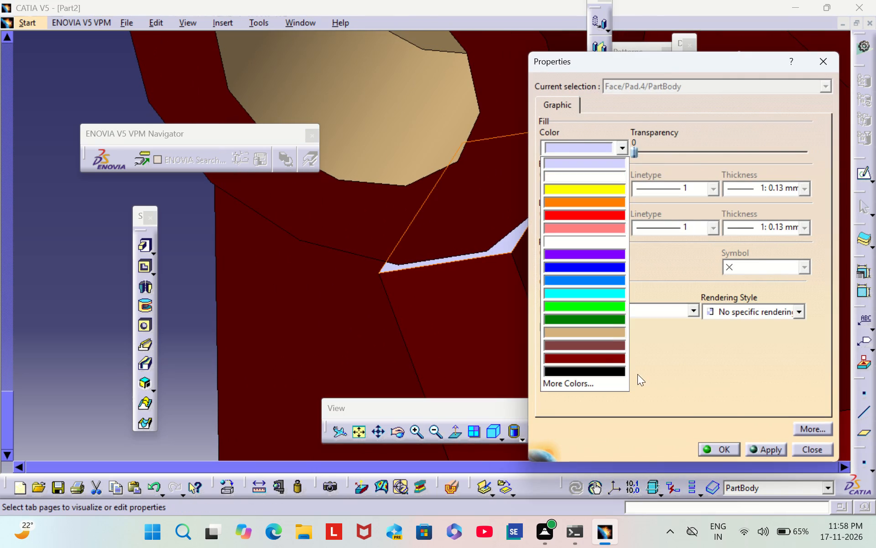
click(605, 353)
click(720, 449)
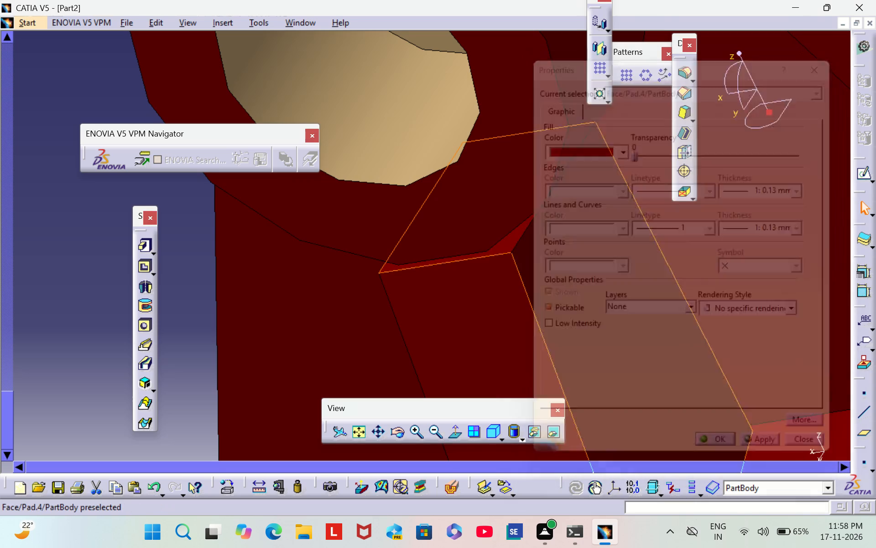
Colour the web's narrow exposed end face where it meets the large tube dark red.
triple_click(437, 438)
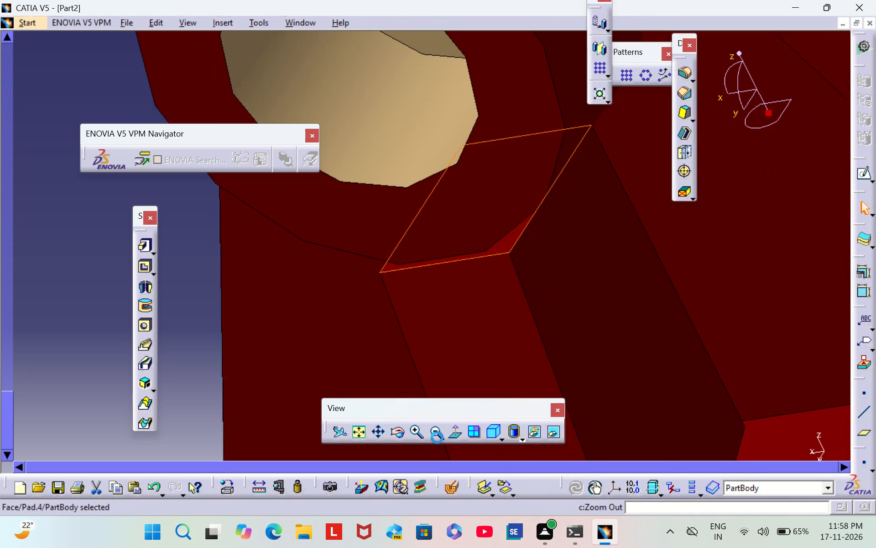
triple_click(437, 437)
triple_click(437, 436)
triple_click(437, 436)
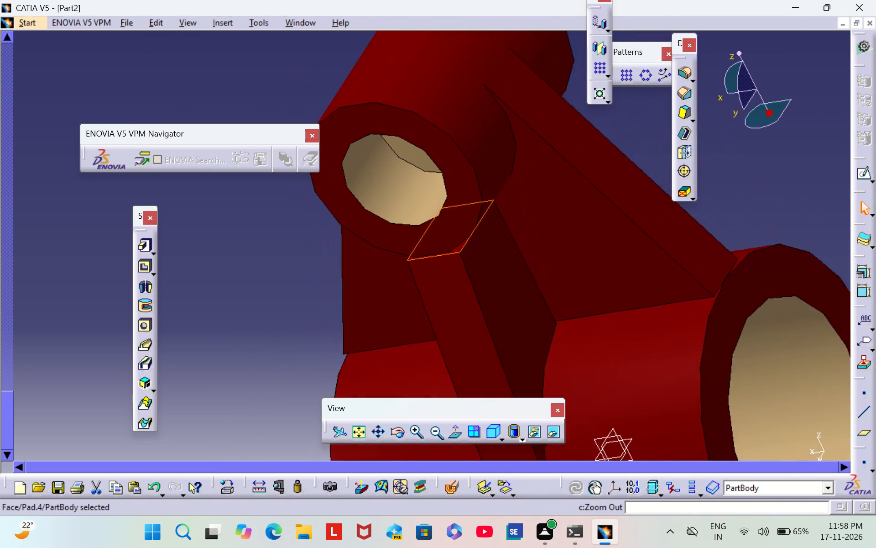
click(274, 270)
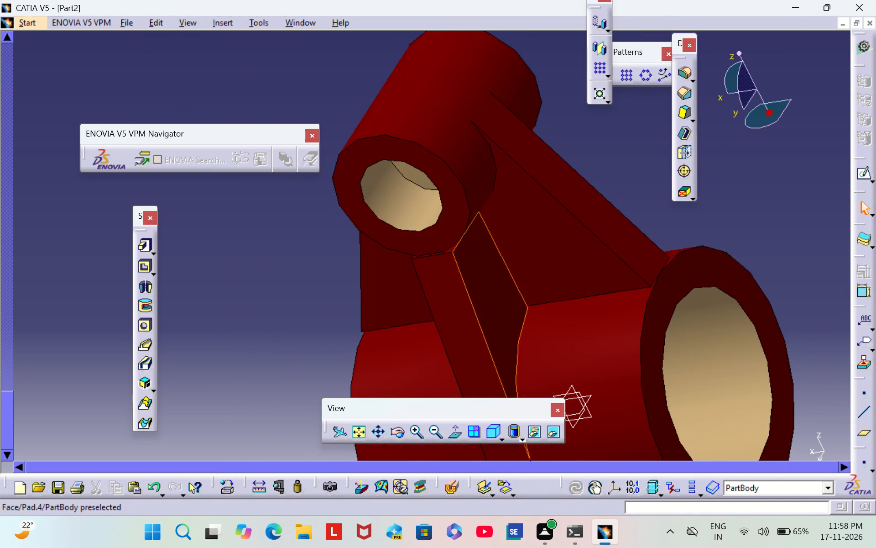
middle_drag(742, 213, 516, 230)
right_drag(742, 212, 516, 230)
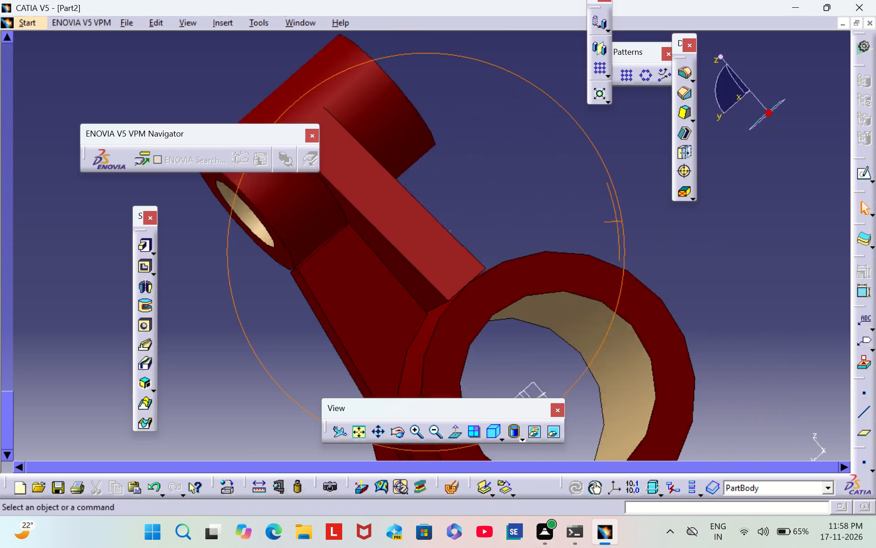
middle_drag(516, 230, 439, 174)
right_drag(516, 230, 439, 174)
triple_click(415, 432)
triple_click(415, 431)
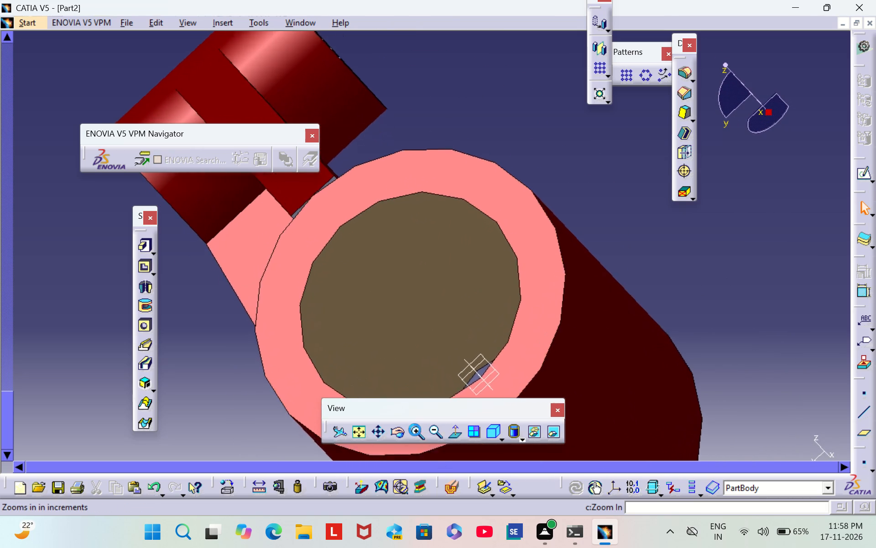
triple_click(415, 429)
click(415, 429)
middle_drag(291, 277, 314, 286)
scroll(292, 277, down, 1)
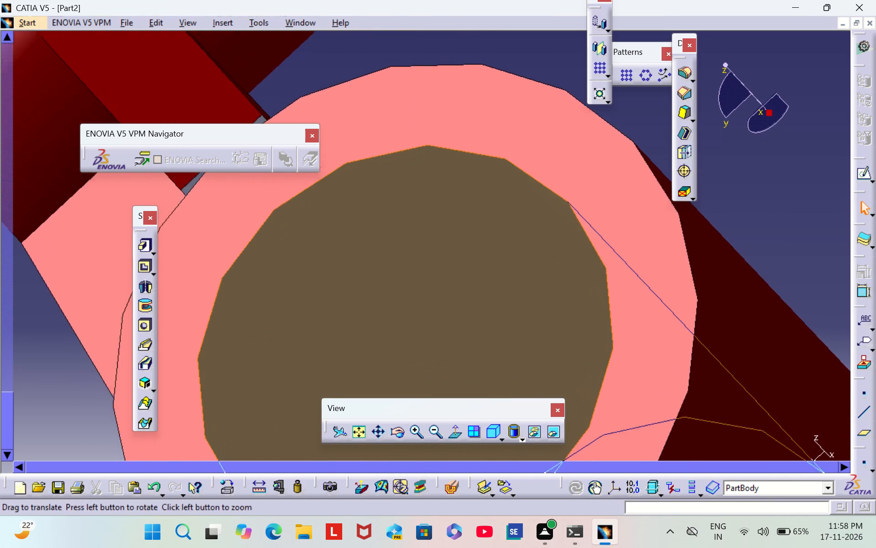
middle_drag(314, 286, 530, 304)
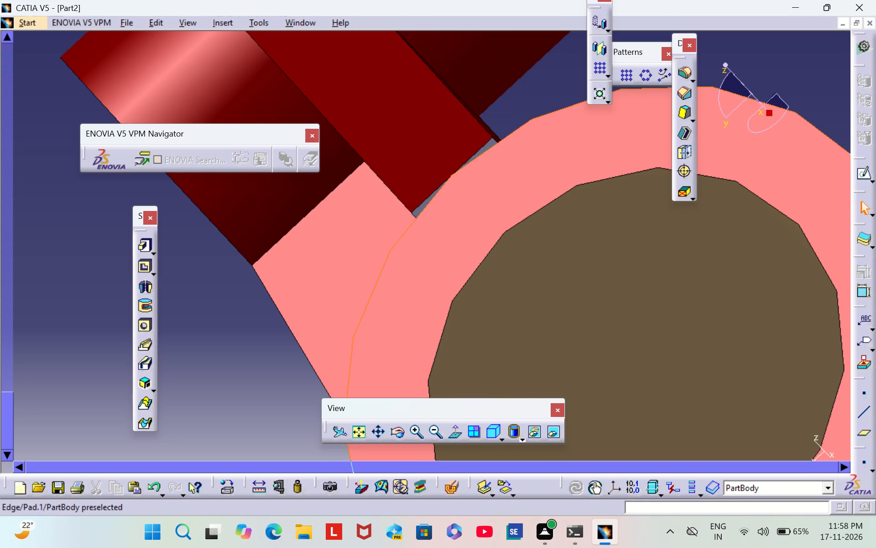
double_click(415, 433)
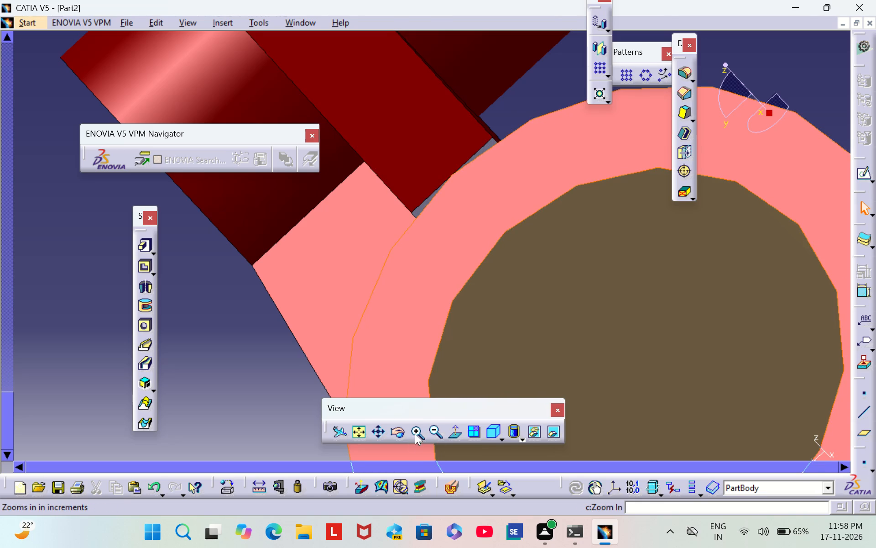
triple_click(415, 431)
click(415, 430)
scroll(511, 332, down, 2)
middle_drag(511, 332, 505, 325)
right_drag(511, 331, 505, 325)
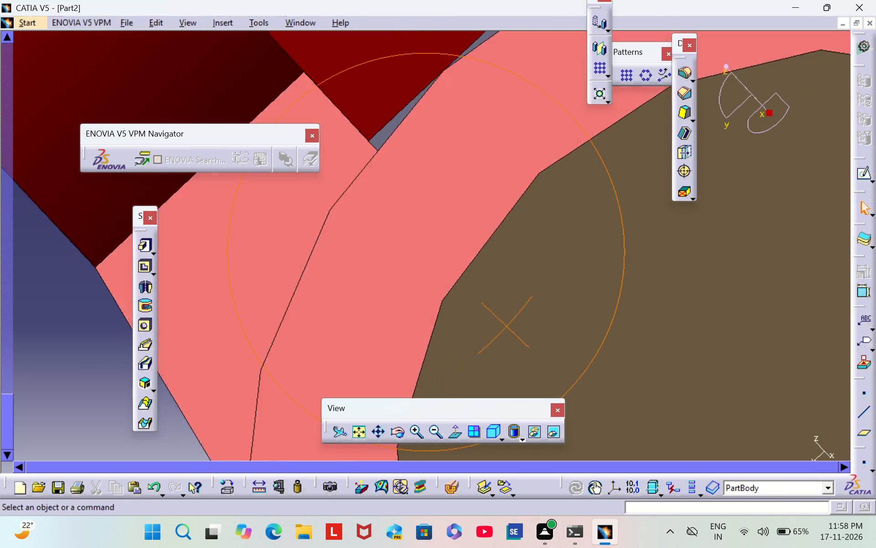
right_drag(505, 325, 498, 326)
middle_drag(505, 325, 498, 326)
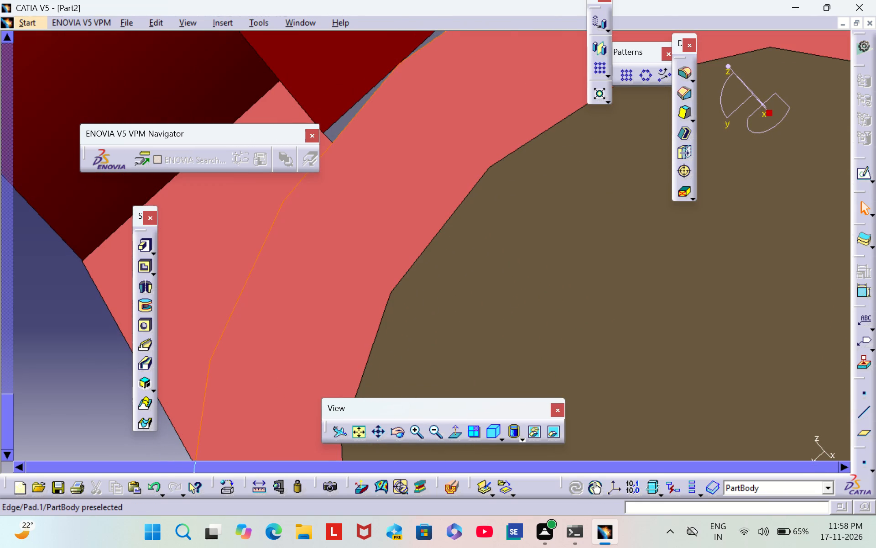
right_click(337, 128)
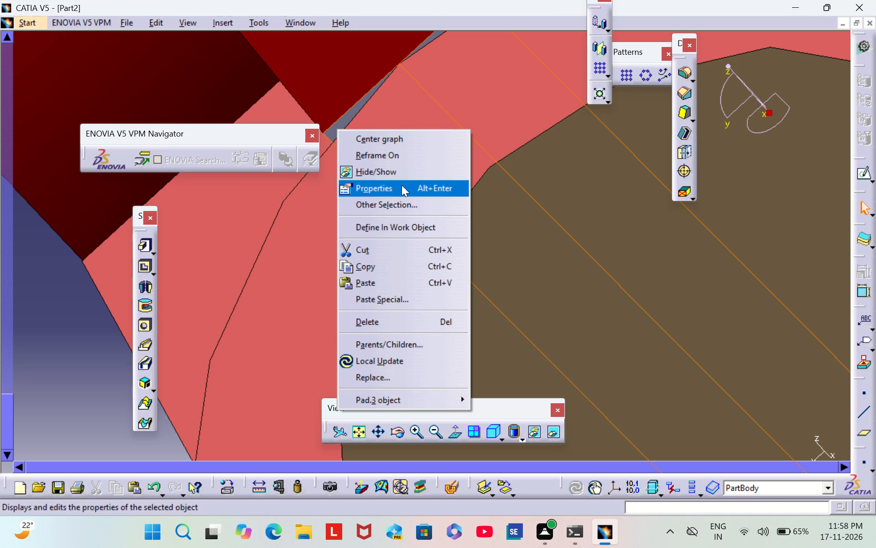
click(401, 185)
click(576, 148)
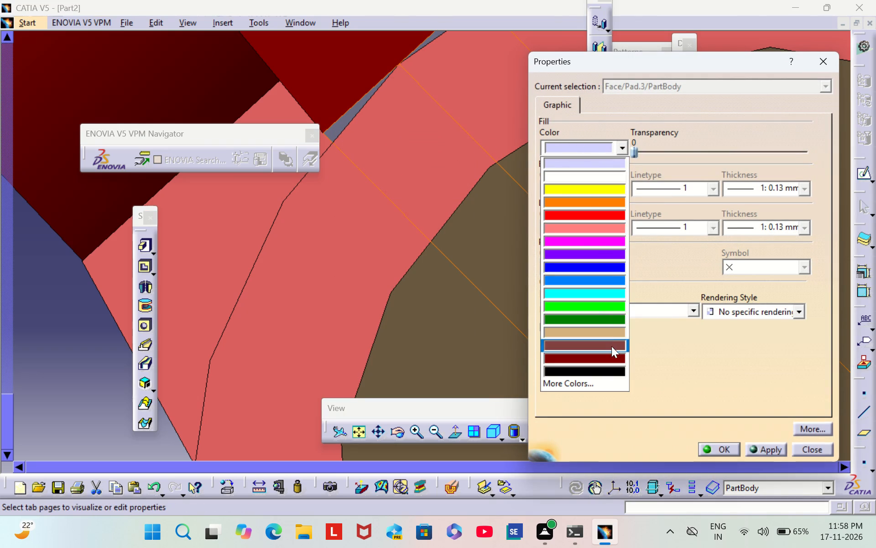
click(592, 358)
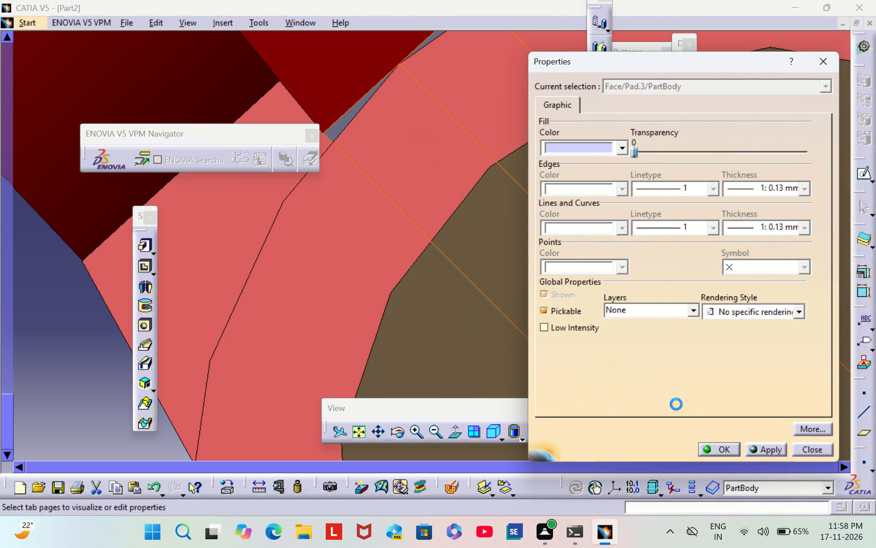
click(722, 445)
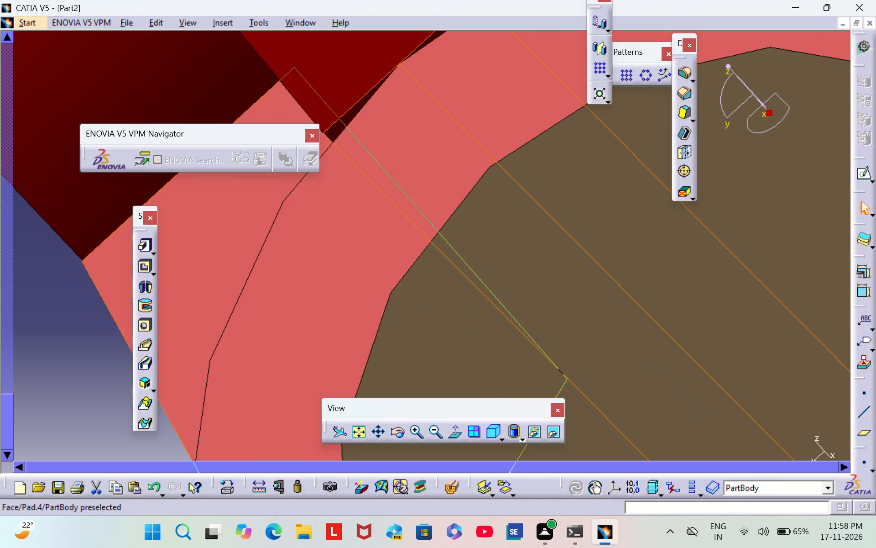
click(228, 219)
Examine the coloured part from several sides, ending in the isometric view with the whole part framed.
triple_click(433, 428)
triple_click(433, 427)
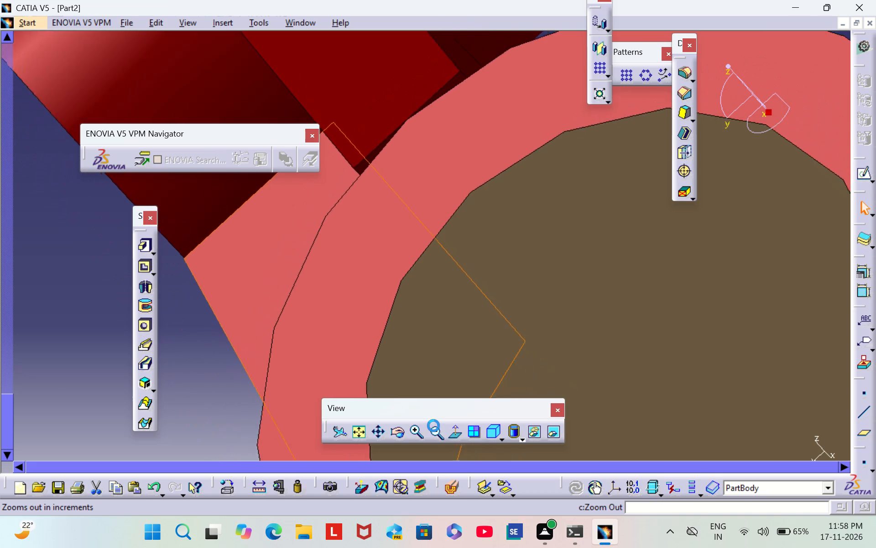
triple_click(433, 426)
triple_click(434, 425)
double_click(434, 425)
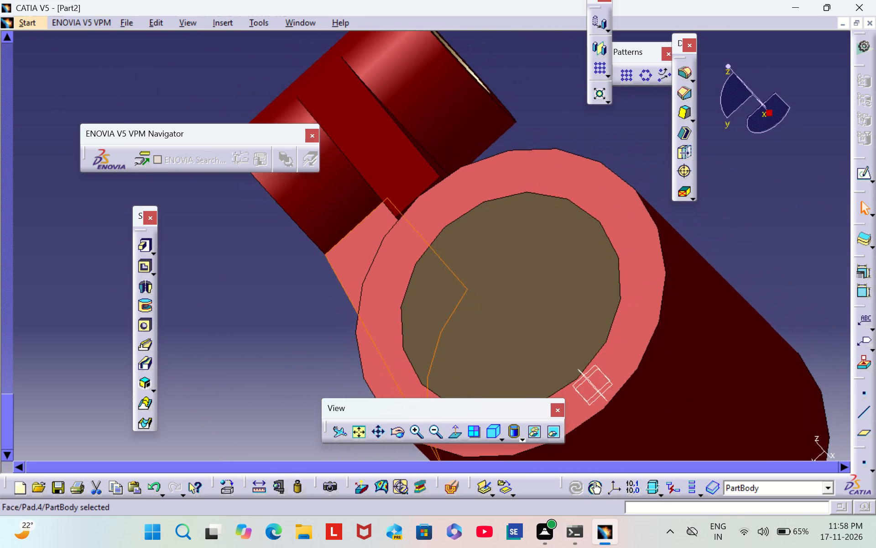
click(217, 277)
middle_drag(217, 276, 592, 211)
scroll(217, 276, down, 1)
right_drag(217, 276, 592, 210)
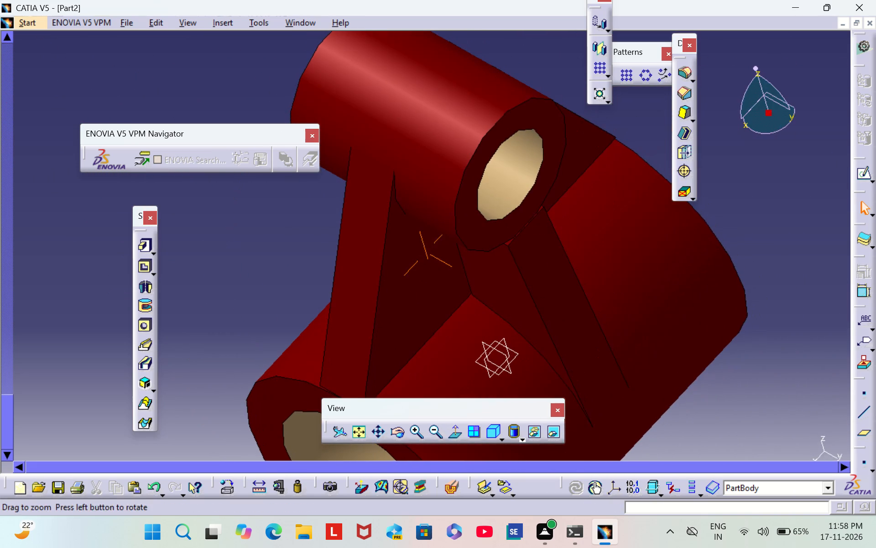
click(491, 433)
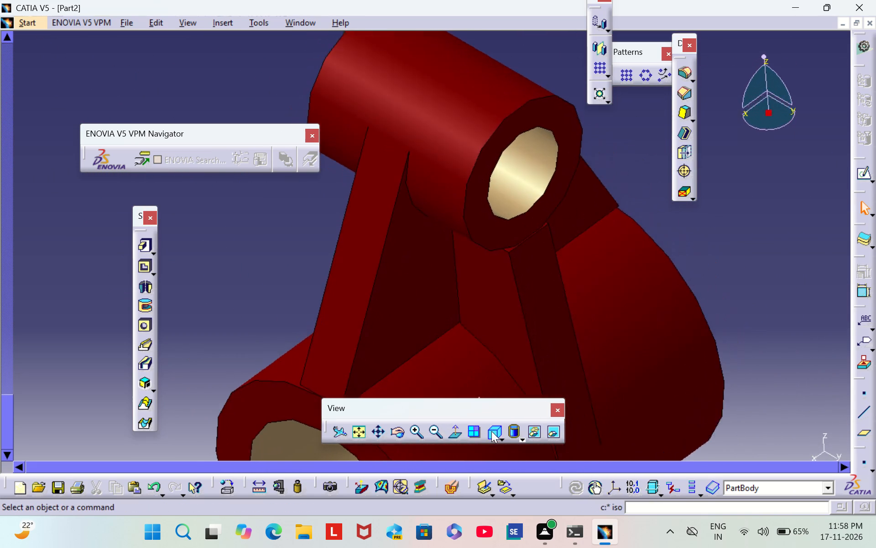
click(430, 436)
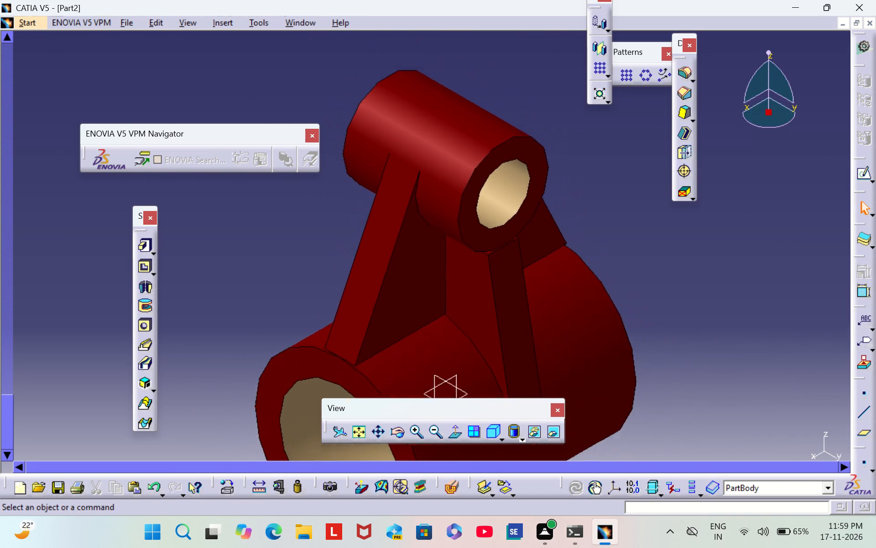
middle_drag(545, 333, 531, 266)
scroll(541, 330, down, 1)
click(432, 436)
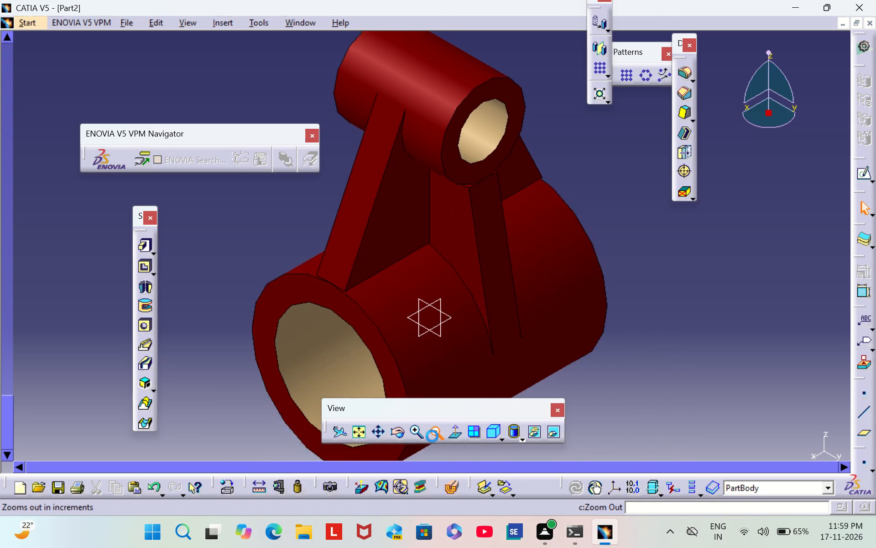
click(416, 438)
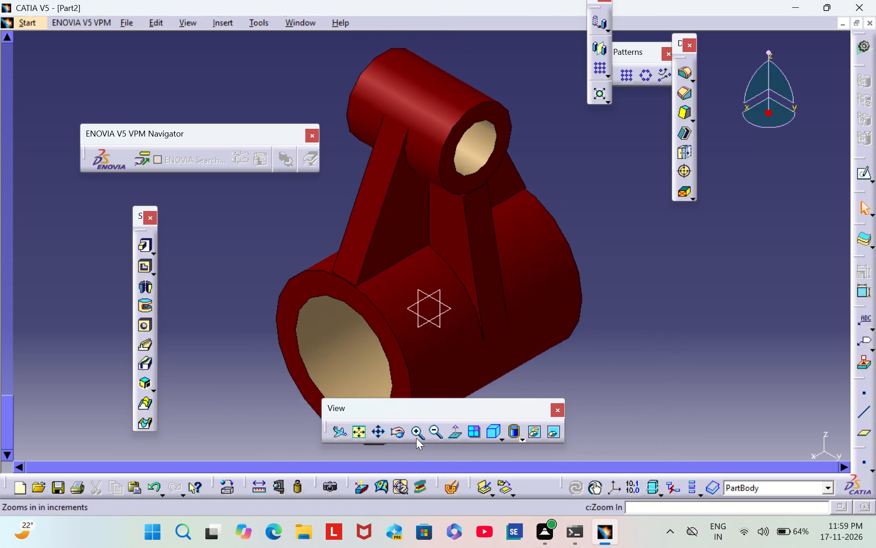
click(430, 439)
click(414, 440)
click(547, 331)
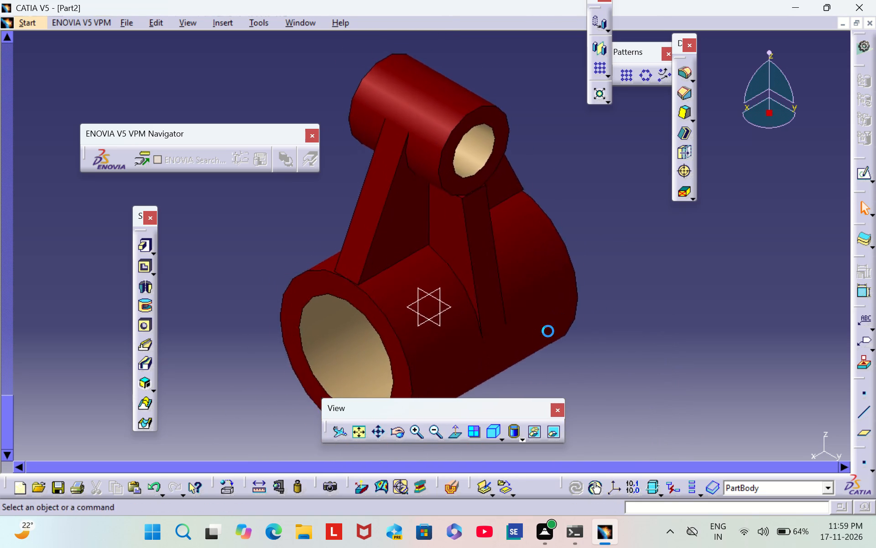
click(643, 363)
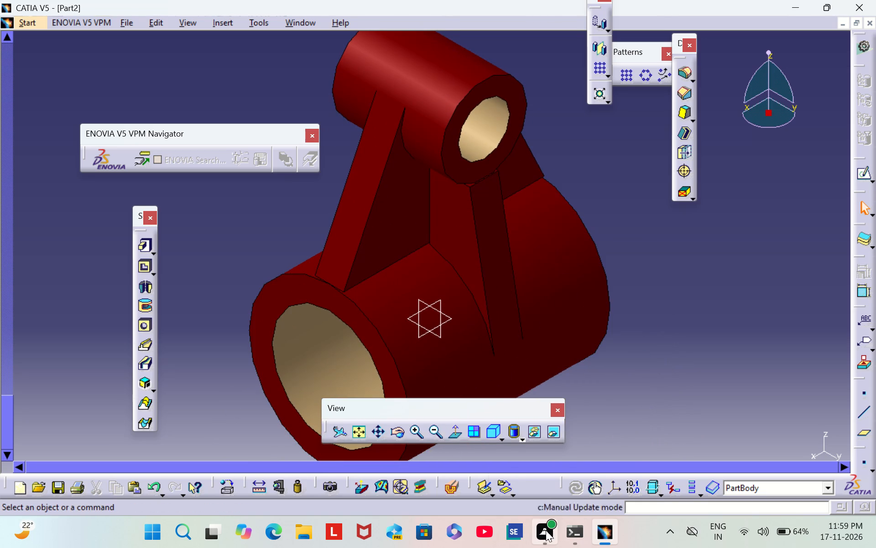
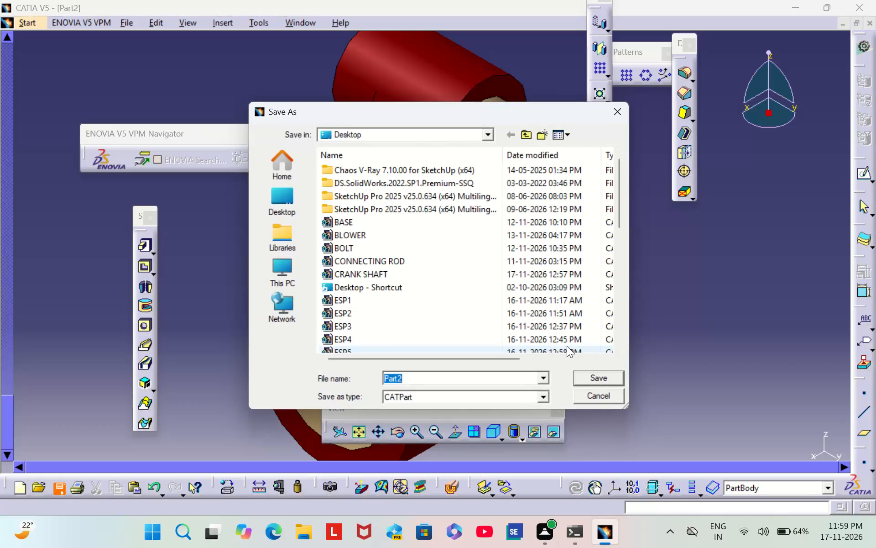
Save the model on the Desktop as a CATPart named PART 8.
key(BackSpace)
text(PART)
key(space)
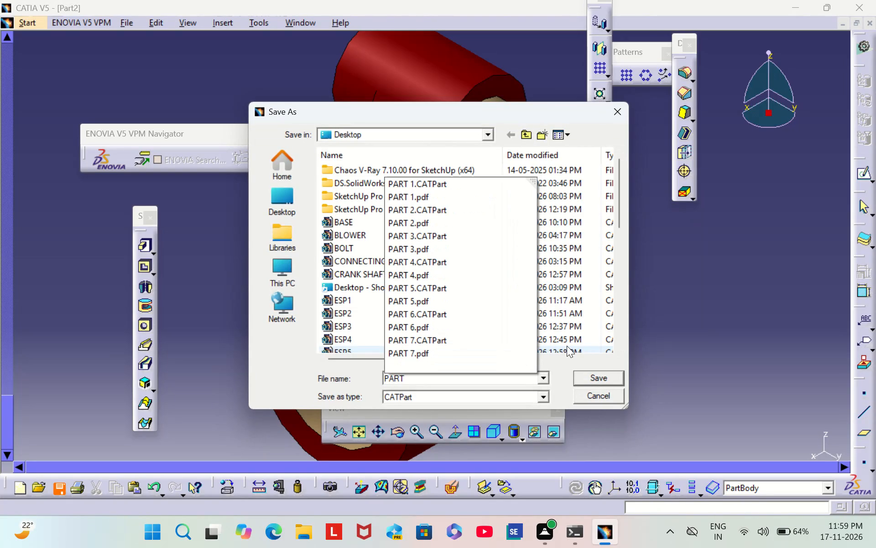
key(8)
click(590, 378)
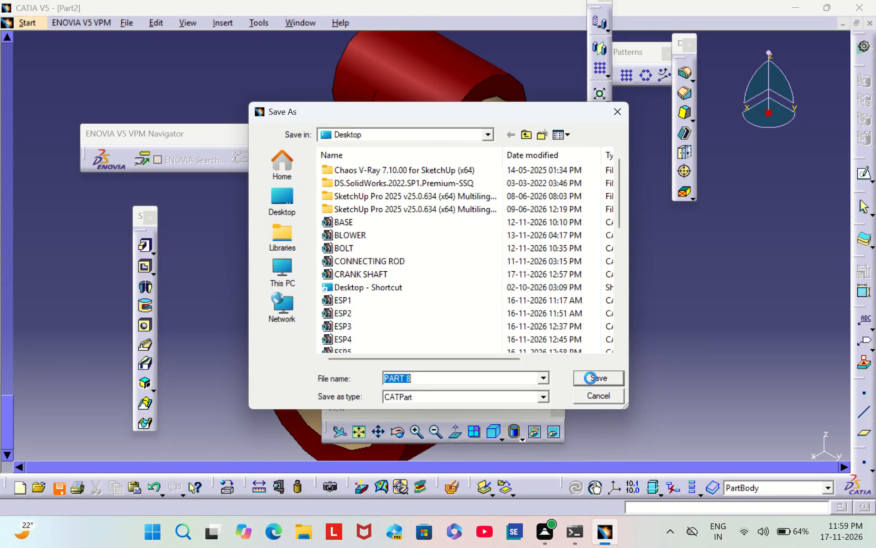
Print the coloured part view to a PDF document named PART 8 on the Desktop.
click(73, 490)
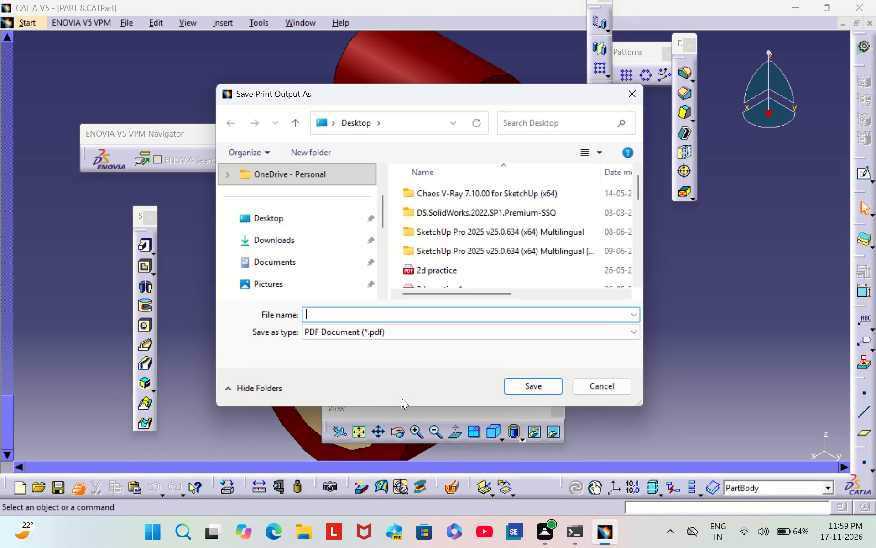
text(PART 8)
click(544, 384)
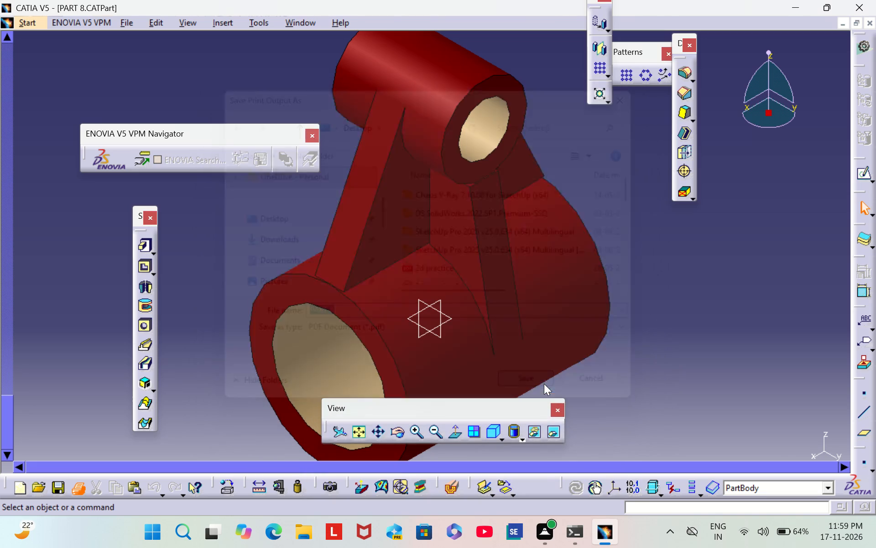